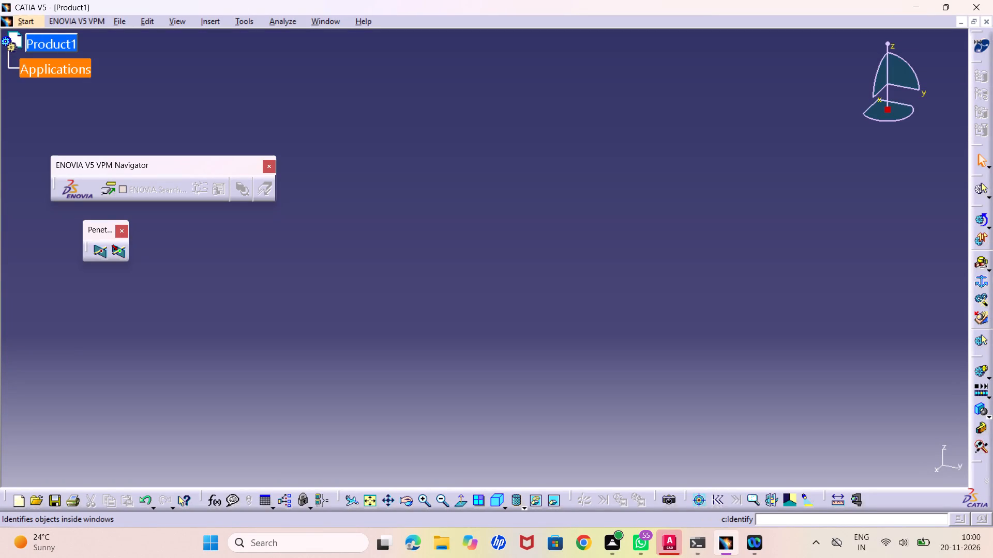
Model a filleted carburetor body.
Close the open product document and create a new Part Design part with the default name Part1 and hybrid design enabled.
click(986, 23)
click(14, 19)
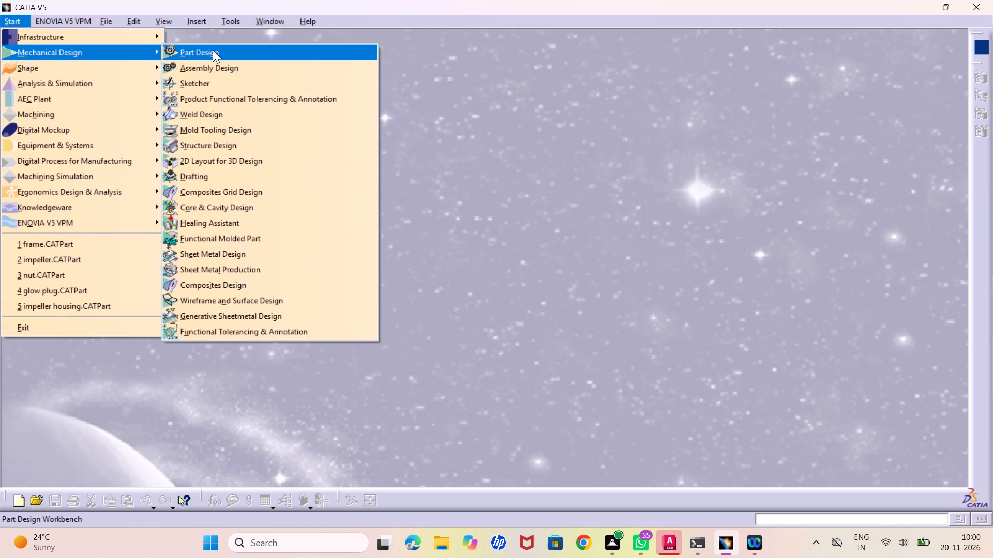
click(213, 50)
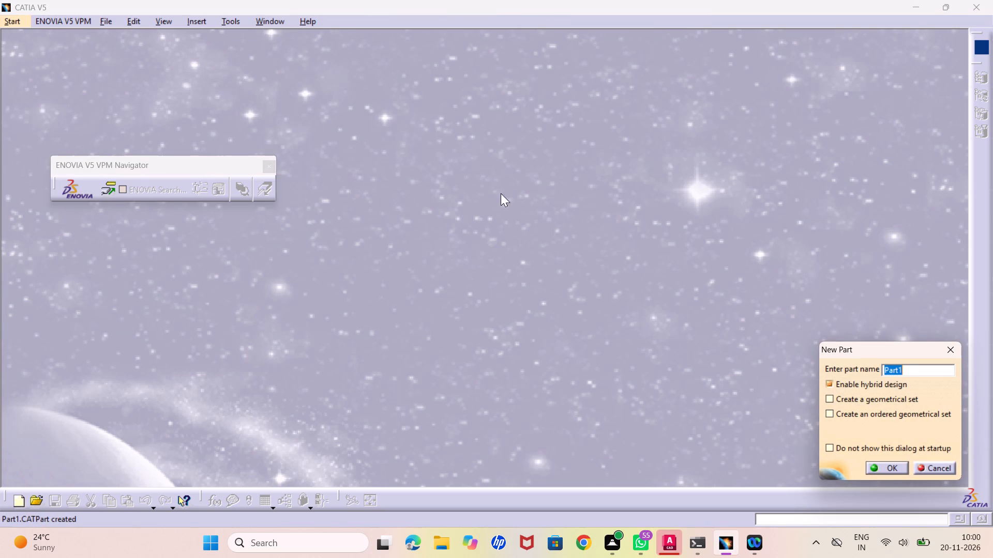
click(891, 470)
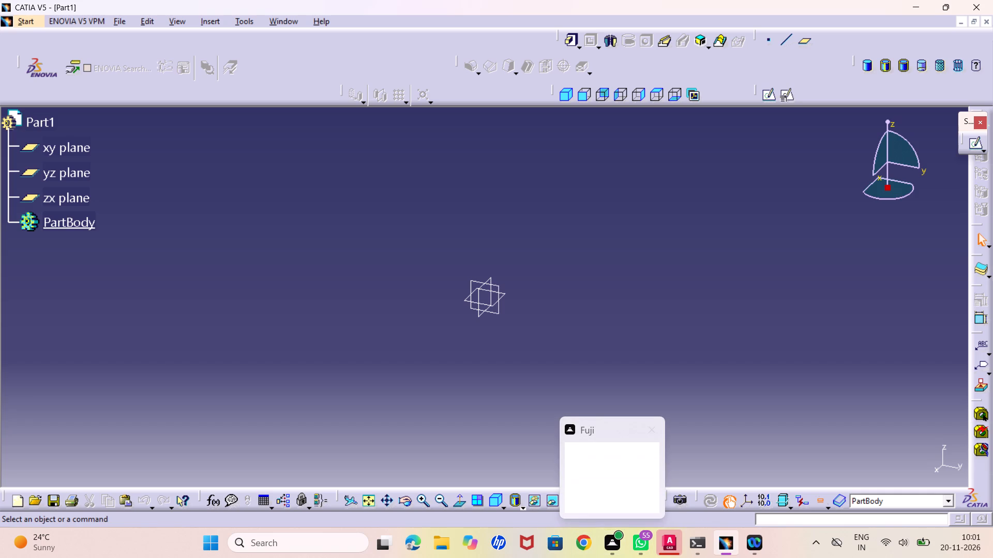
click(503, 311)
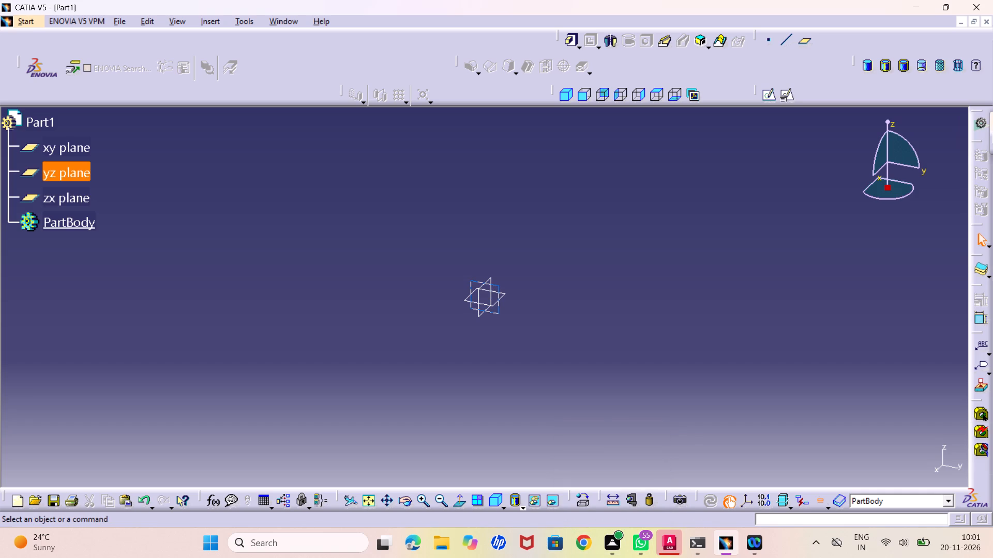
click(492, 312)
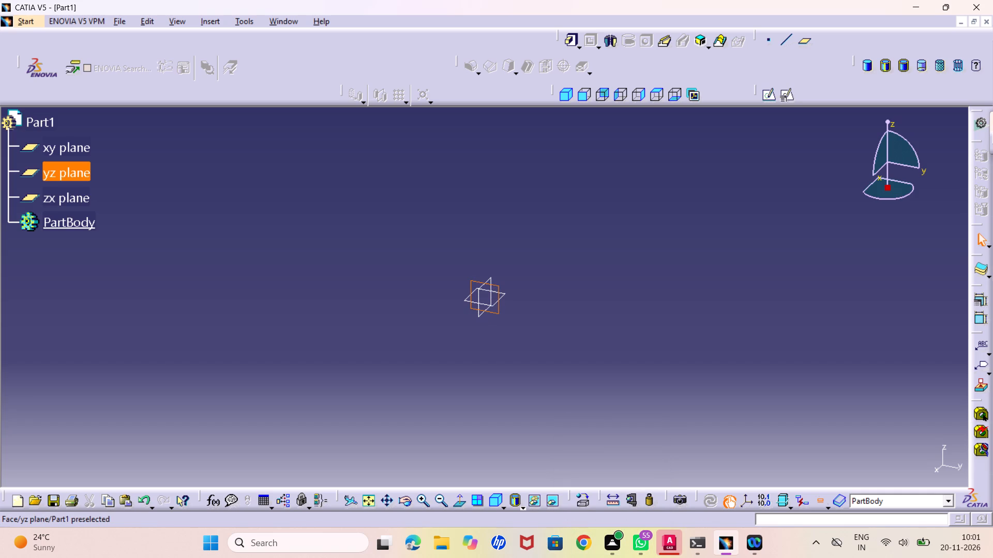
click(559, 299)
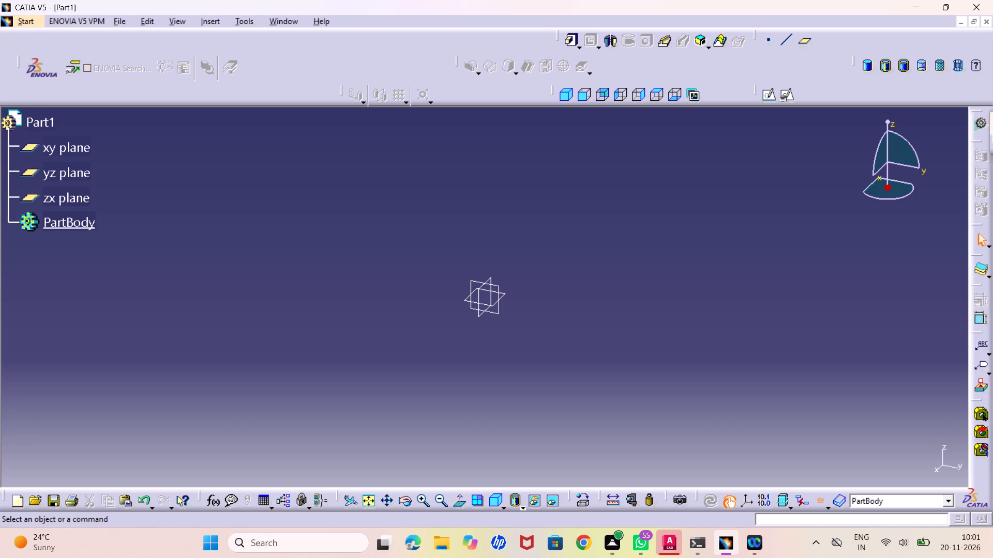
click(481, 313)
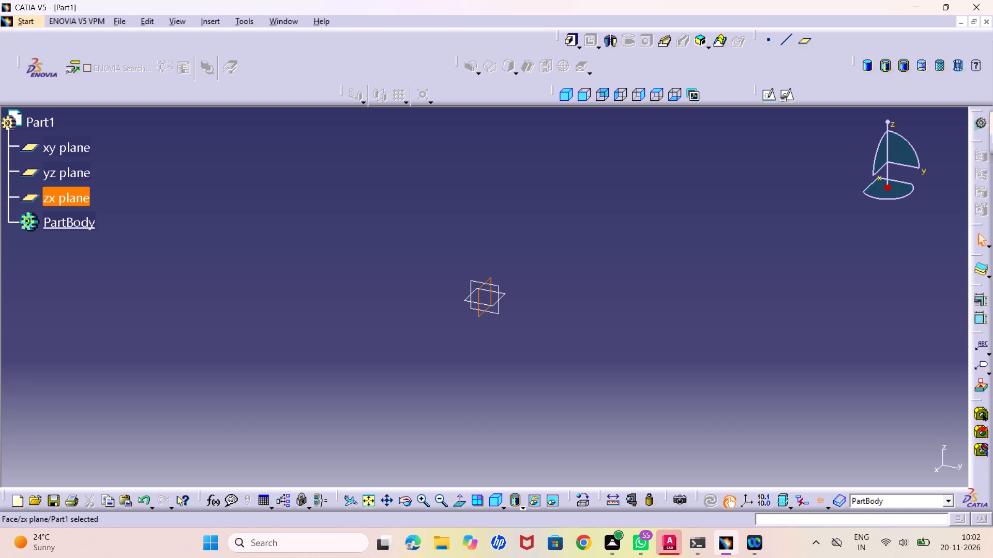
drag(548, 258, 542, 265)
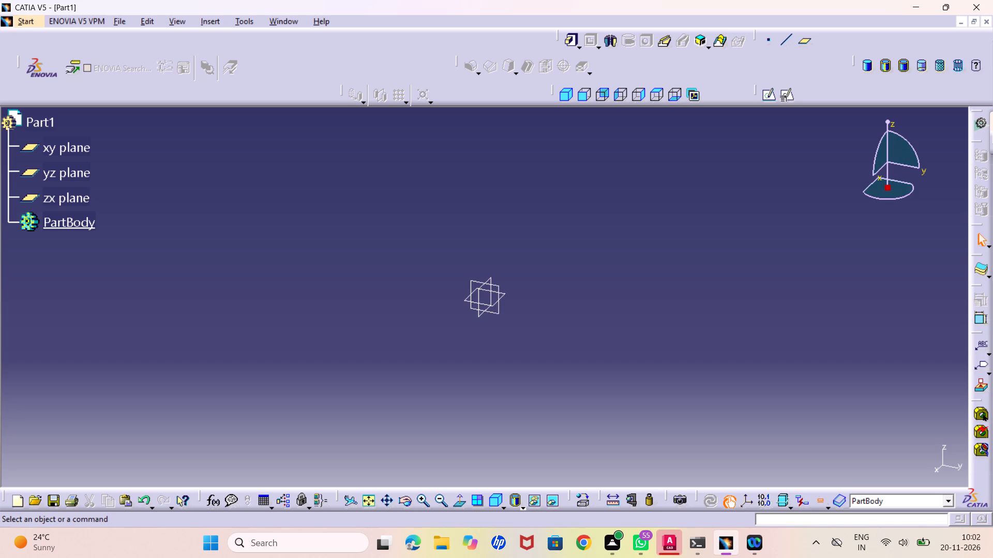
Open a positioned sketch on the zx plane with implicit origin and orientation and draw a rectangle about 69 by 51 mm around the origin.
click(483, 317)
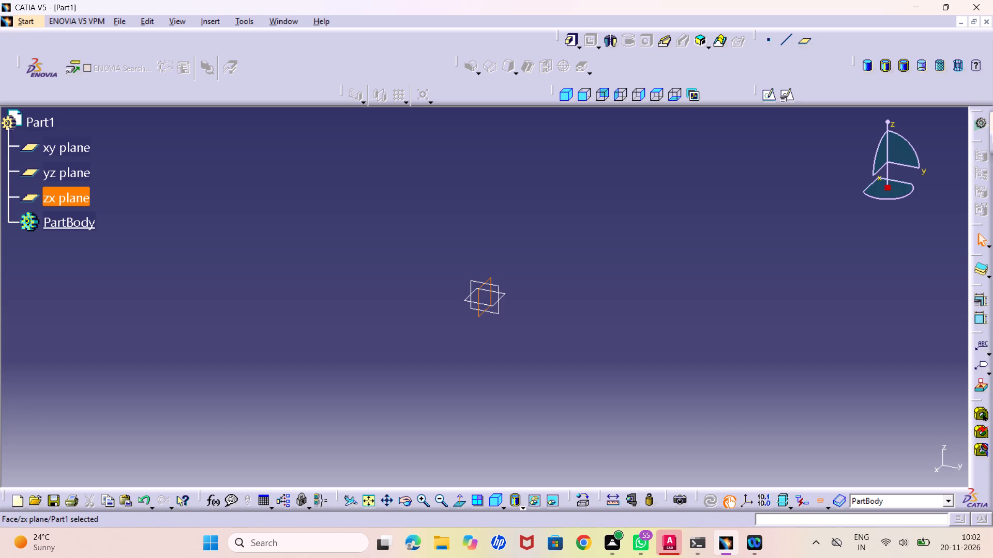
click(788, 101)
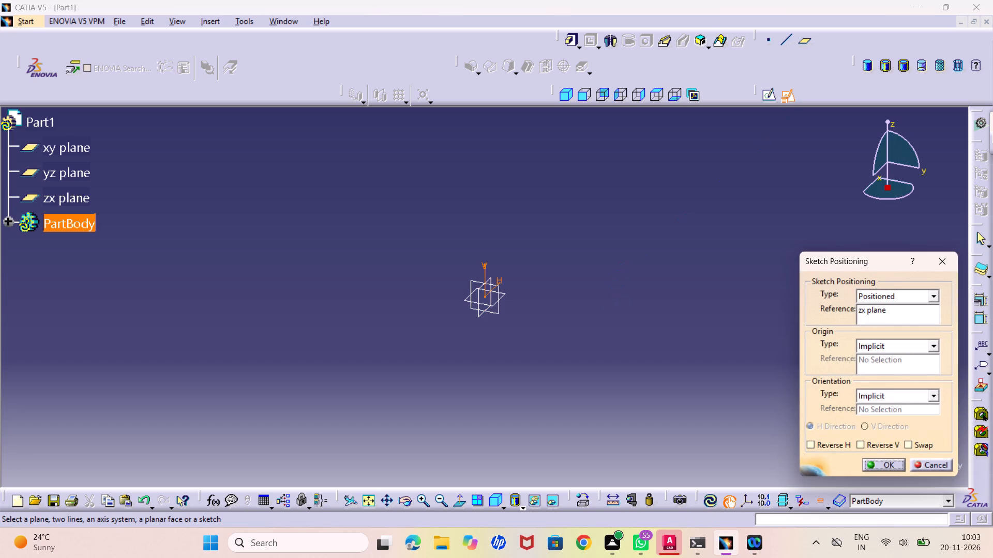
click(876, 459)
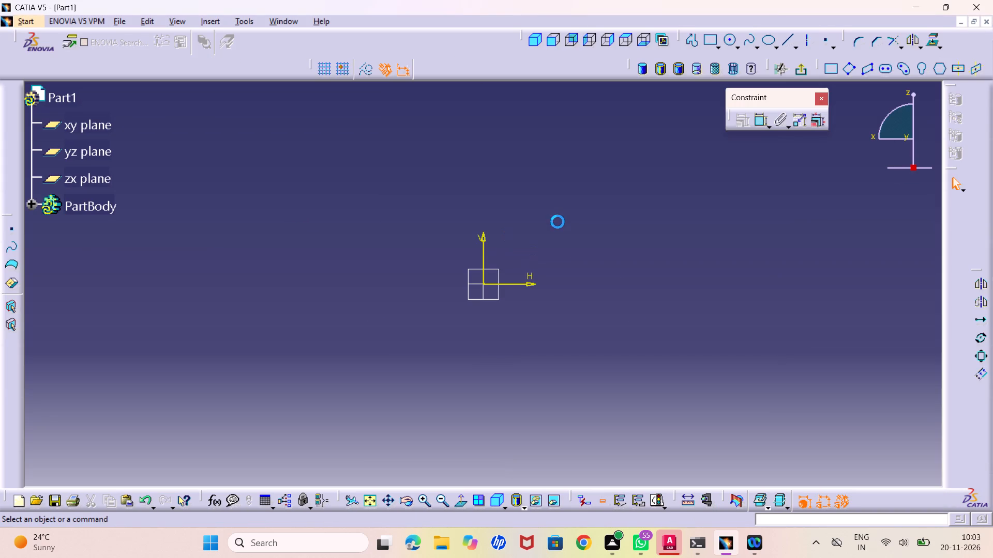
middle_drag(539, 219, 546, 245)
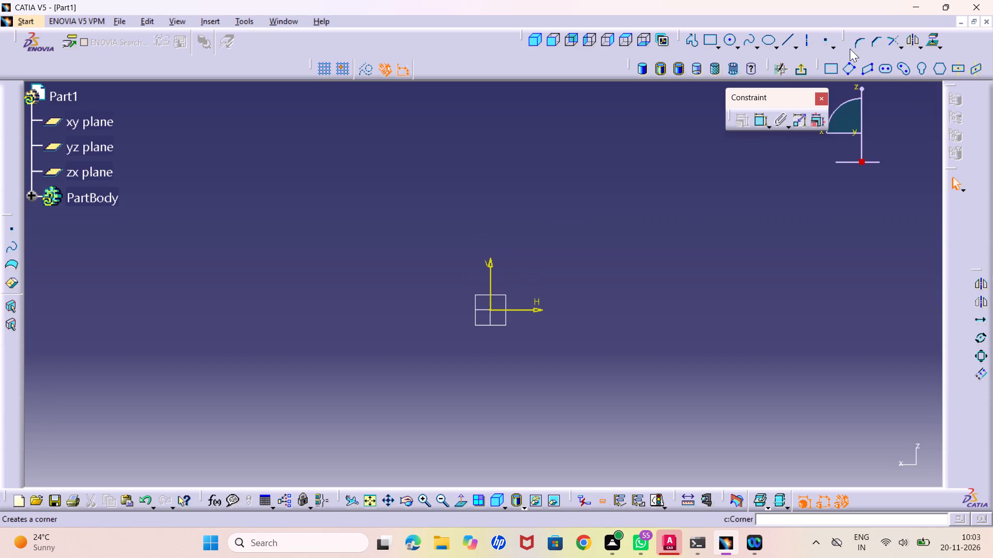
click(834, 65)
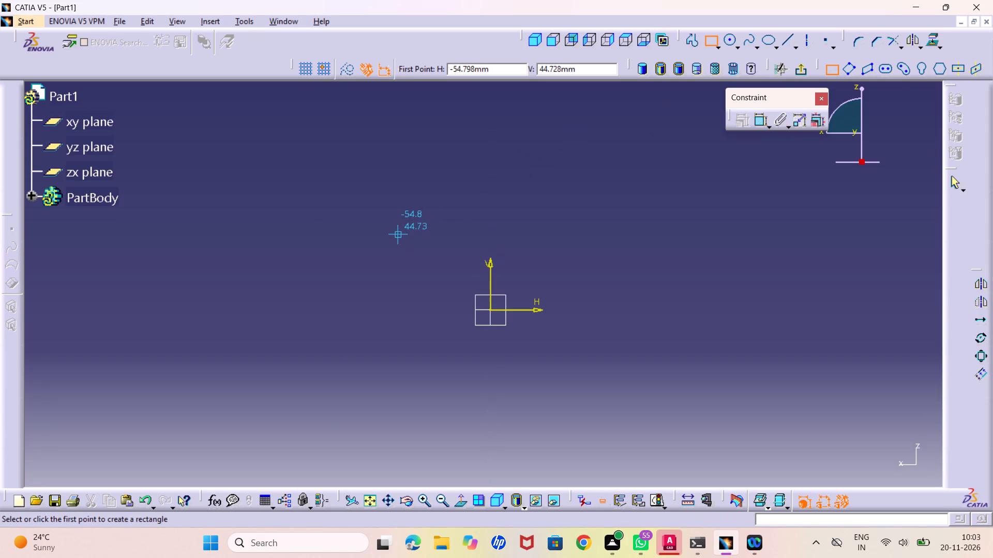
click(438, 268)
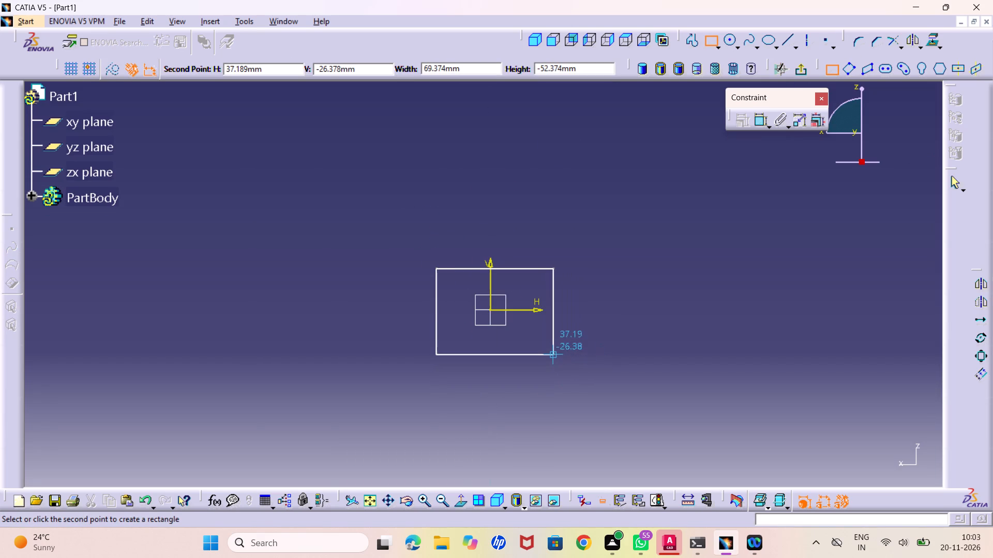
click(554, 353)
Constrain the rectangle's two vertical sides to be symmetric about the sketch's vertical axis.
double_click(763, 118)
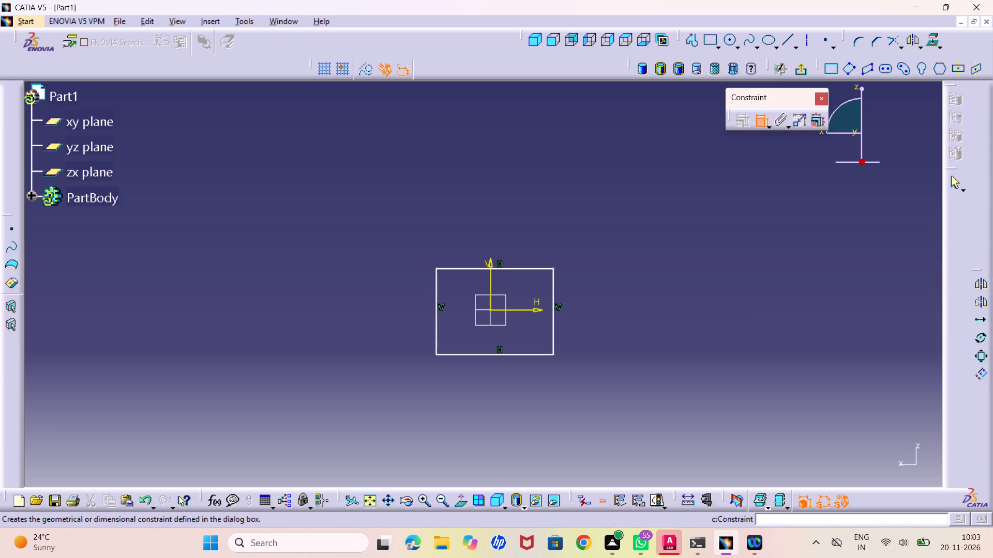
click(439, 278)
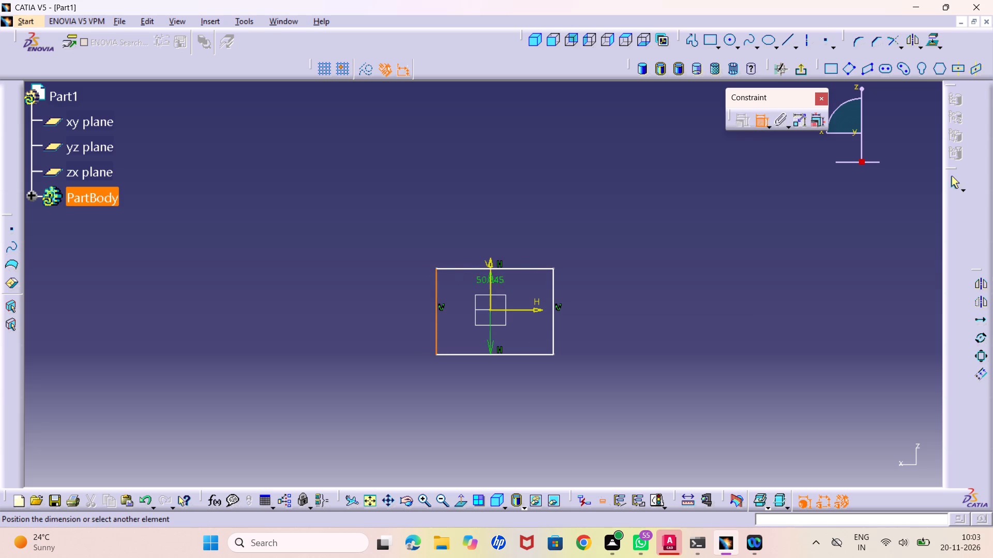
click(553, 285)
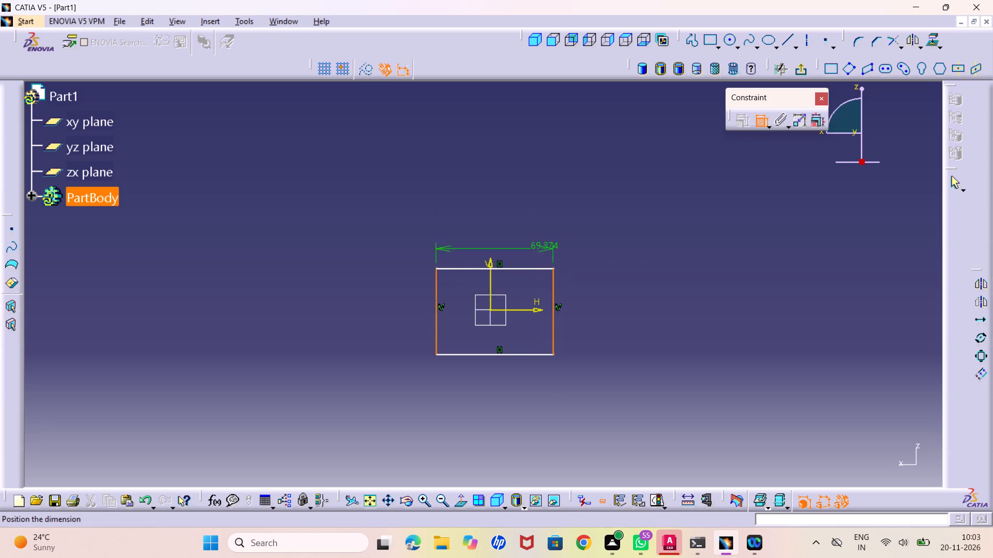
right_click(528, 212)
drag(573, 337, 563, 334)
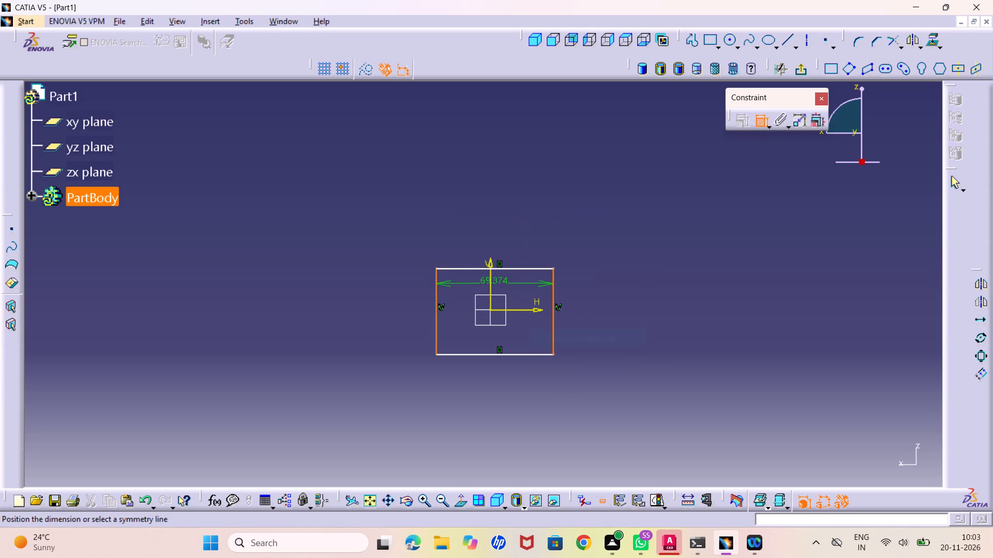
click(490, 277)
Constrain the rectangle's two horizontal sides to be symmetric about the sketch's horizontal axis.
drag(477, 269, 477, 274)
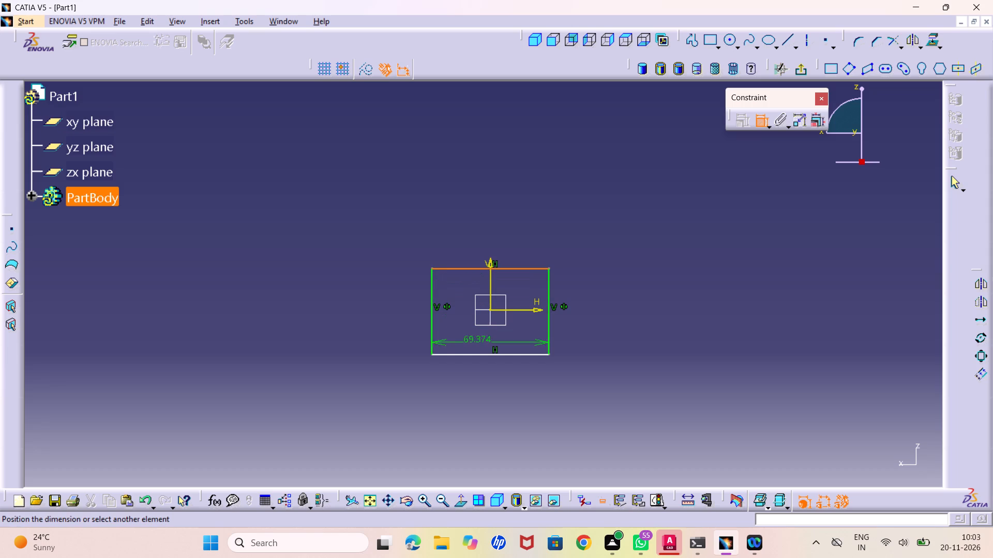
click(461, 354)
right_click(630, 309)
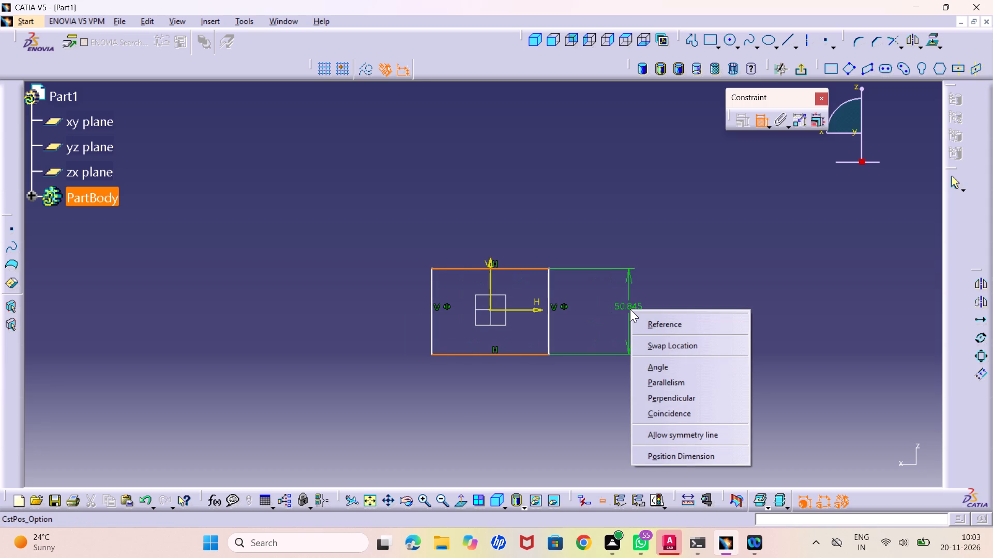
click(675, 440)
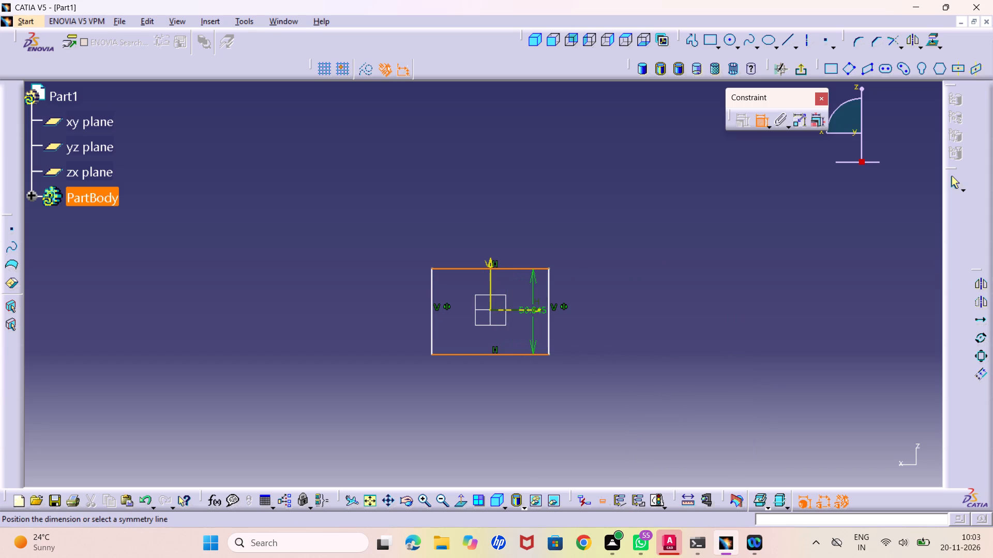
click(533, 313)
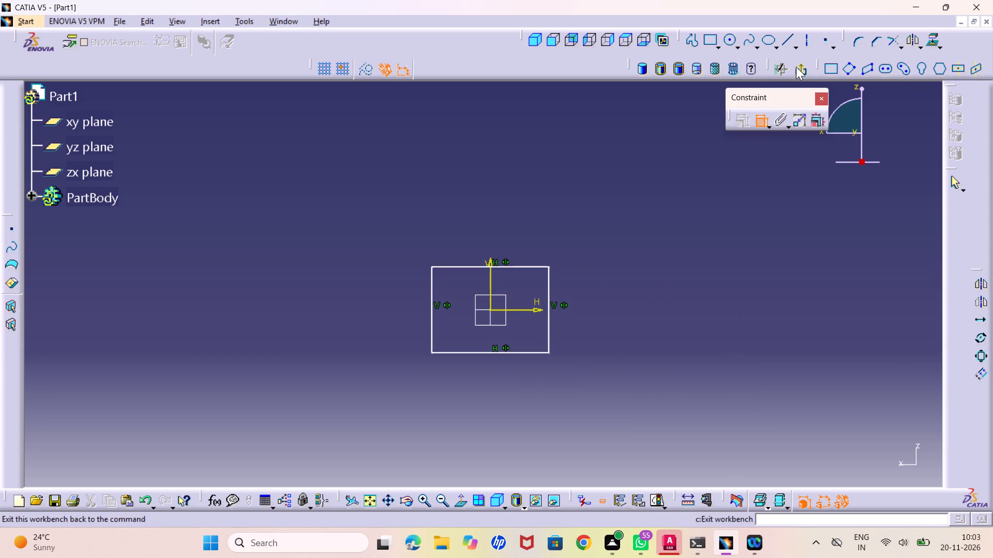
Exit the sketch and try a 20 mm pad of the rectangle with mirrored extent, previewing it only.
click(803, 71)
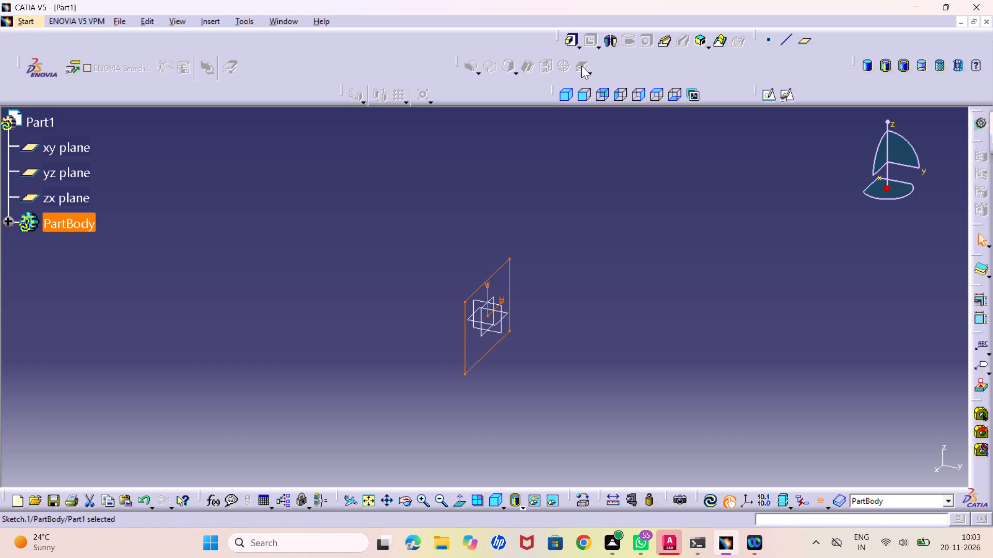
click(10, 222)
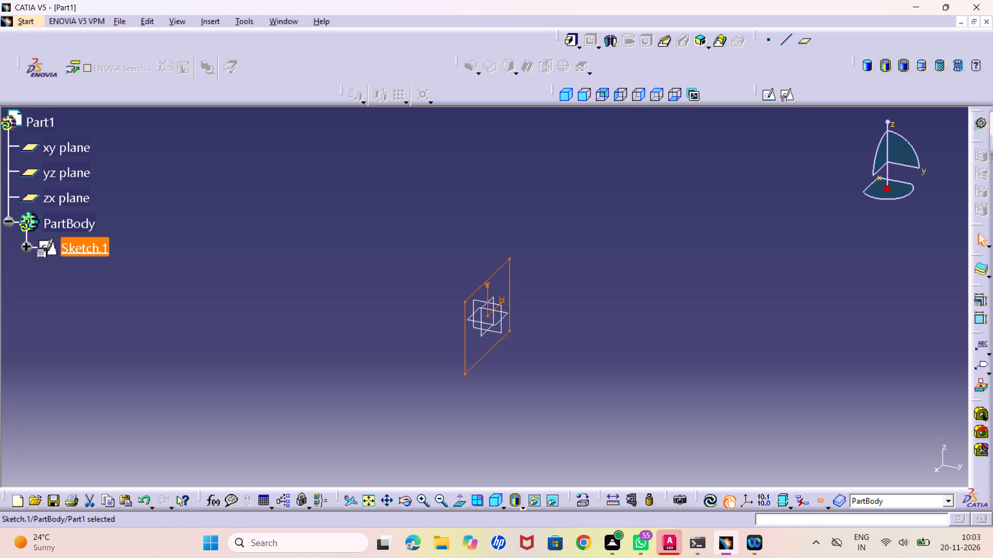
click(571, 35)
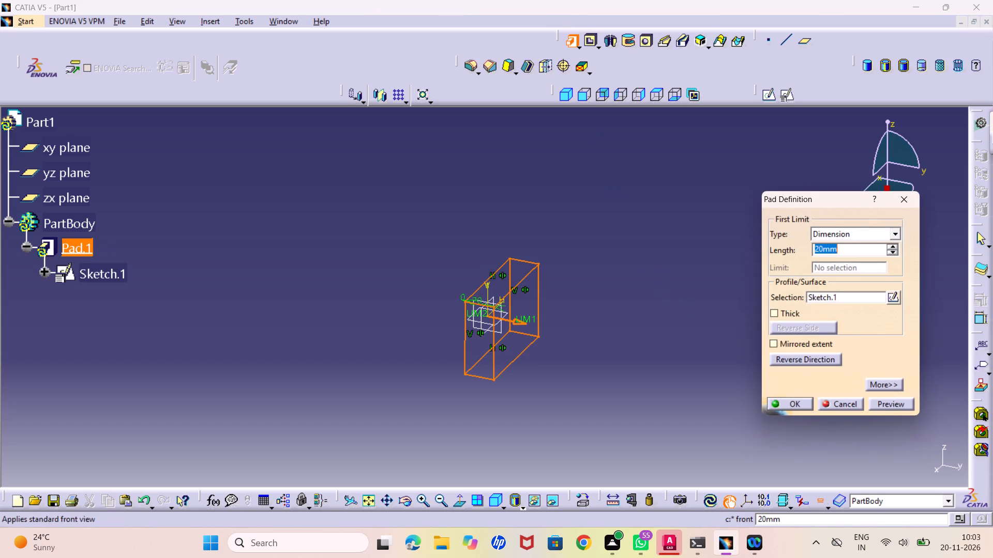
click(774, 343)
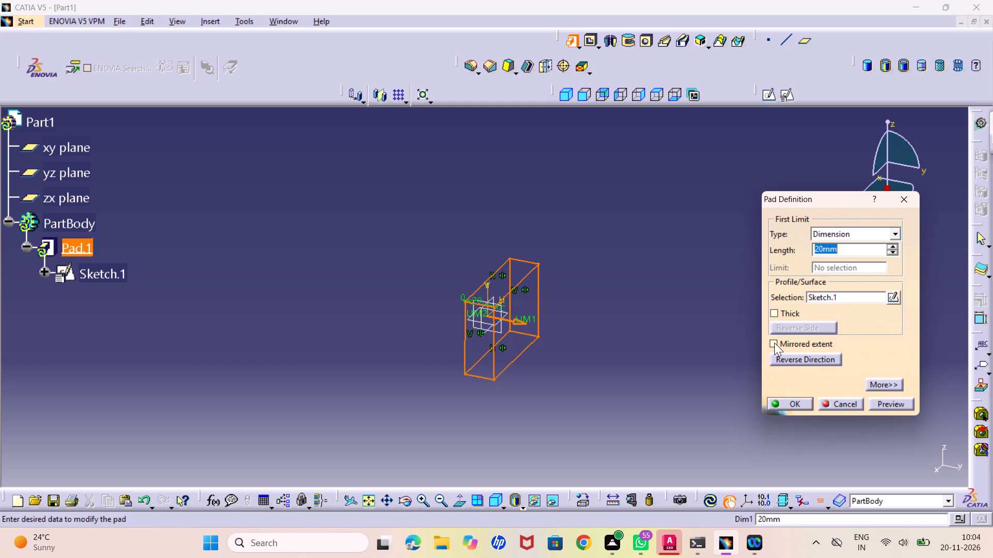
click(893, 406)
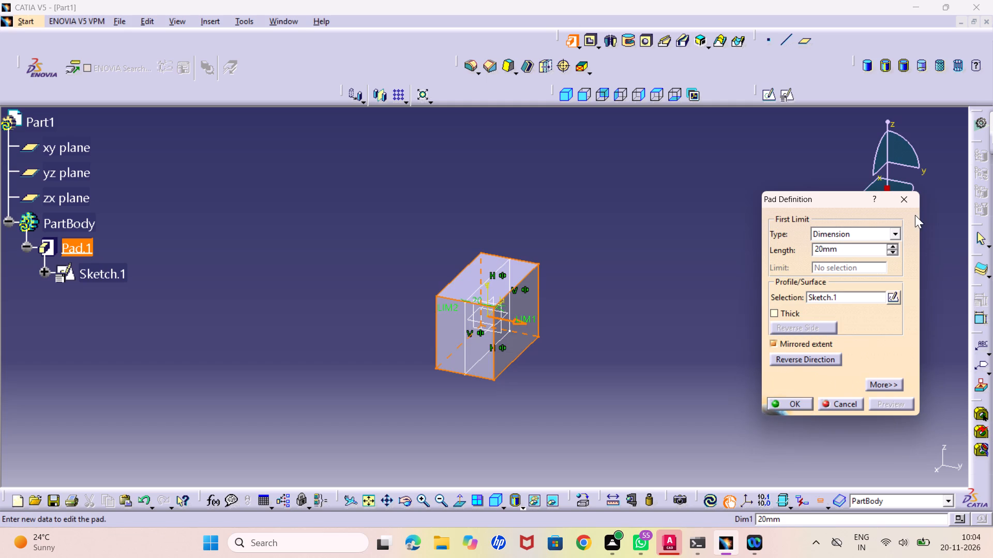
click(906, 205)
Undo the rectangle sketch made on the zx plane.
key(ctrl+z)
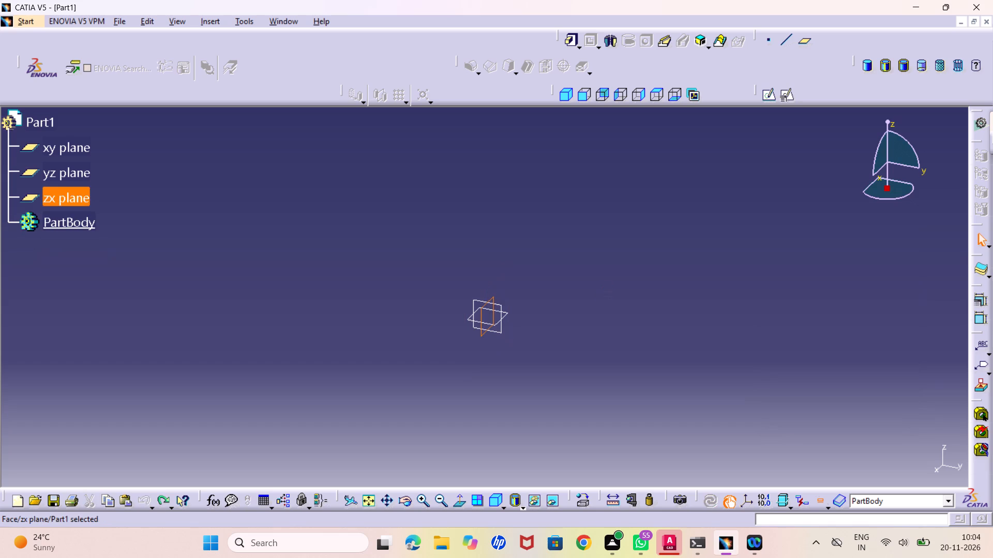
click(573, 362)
Open a positioned sketch on the yz plane with implicit origin and orientation and draw a rectangle around the origin.
click(498, 333)
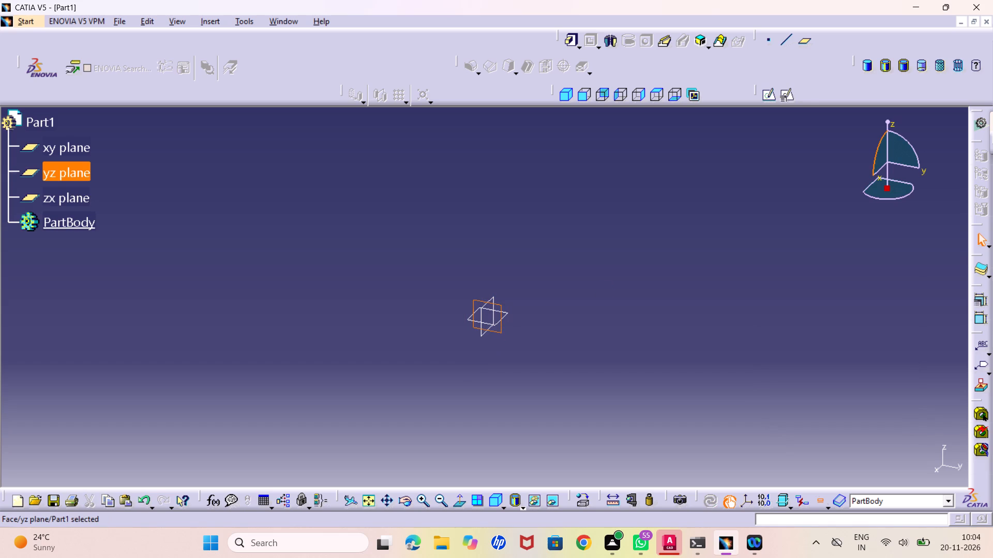
click(481, 338)
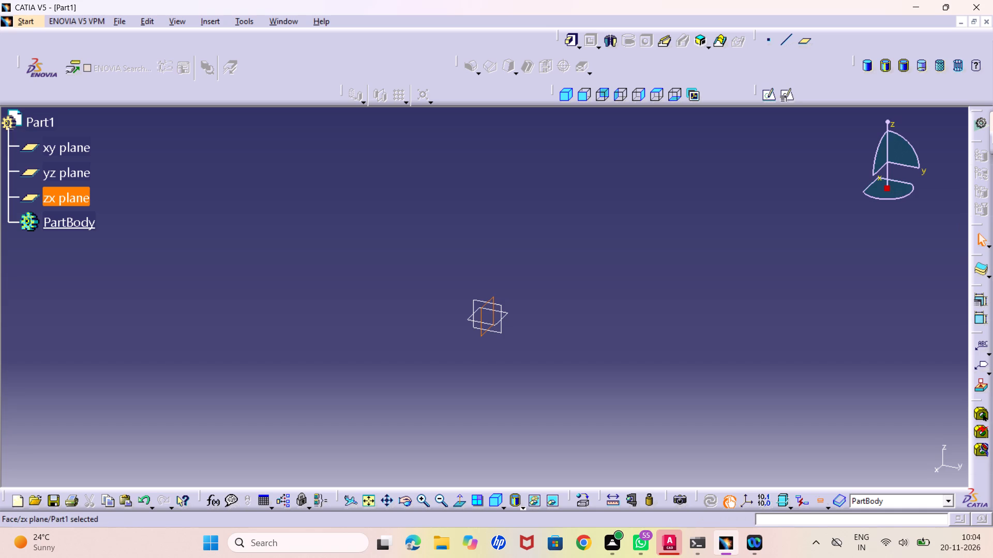
click(498, 335)
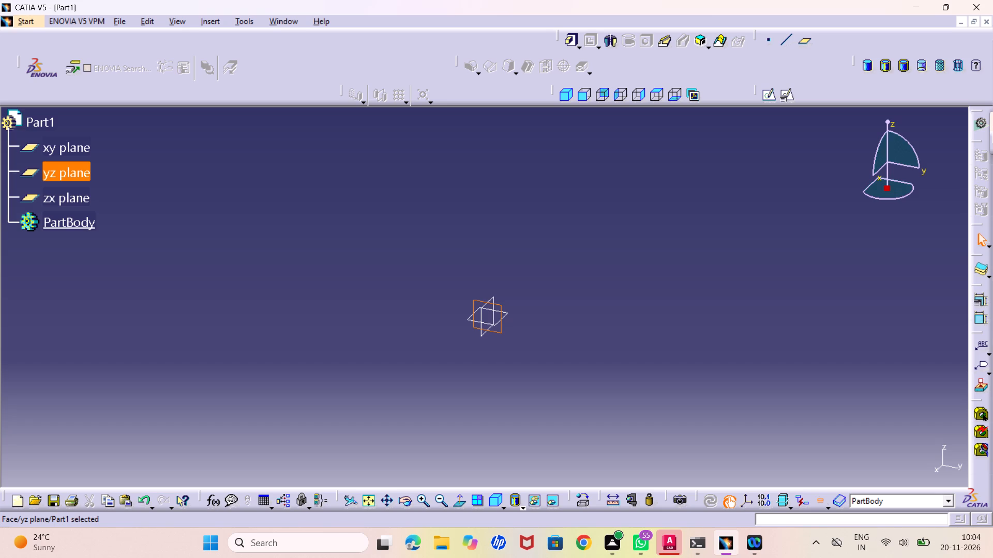
click(788, 88)
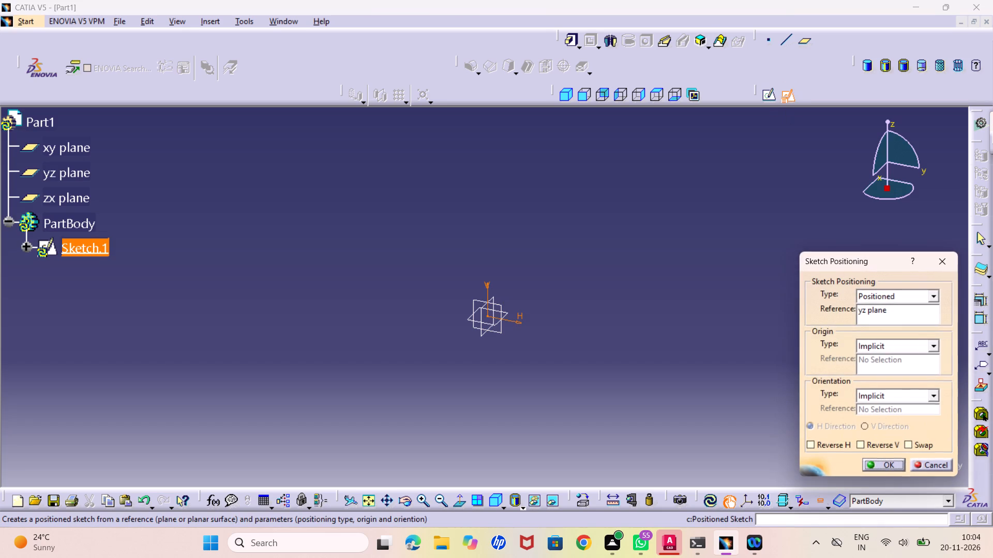
click(875, 466)
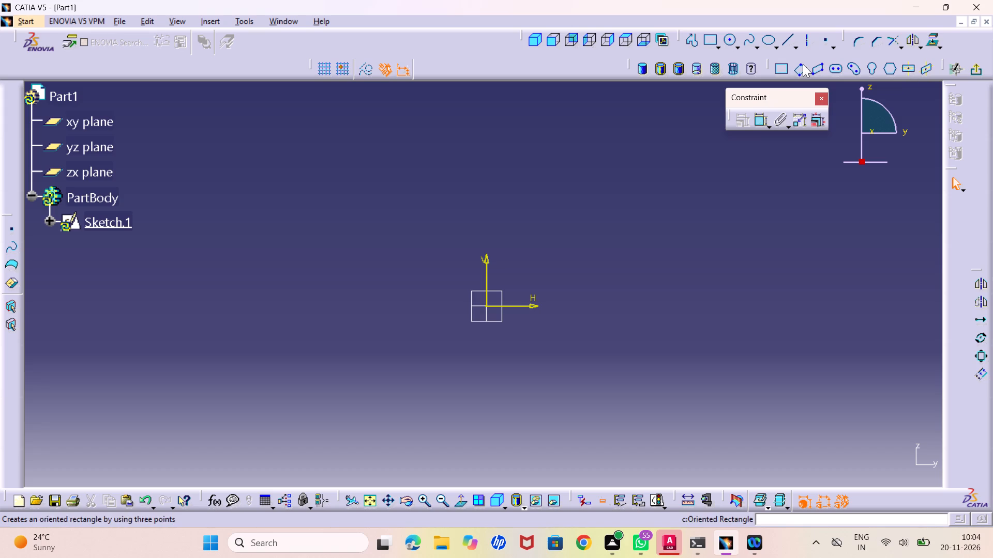
click(783, 66)
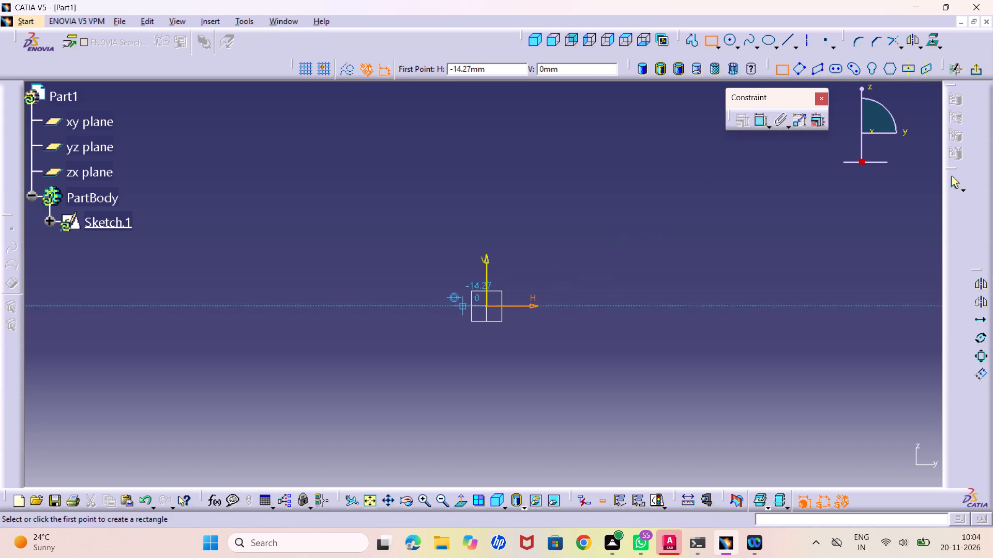
click(442, 261)
click(560, 344)
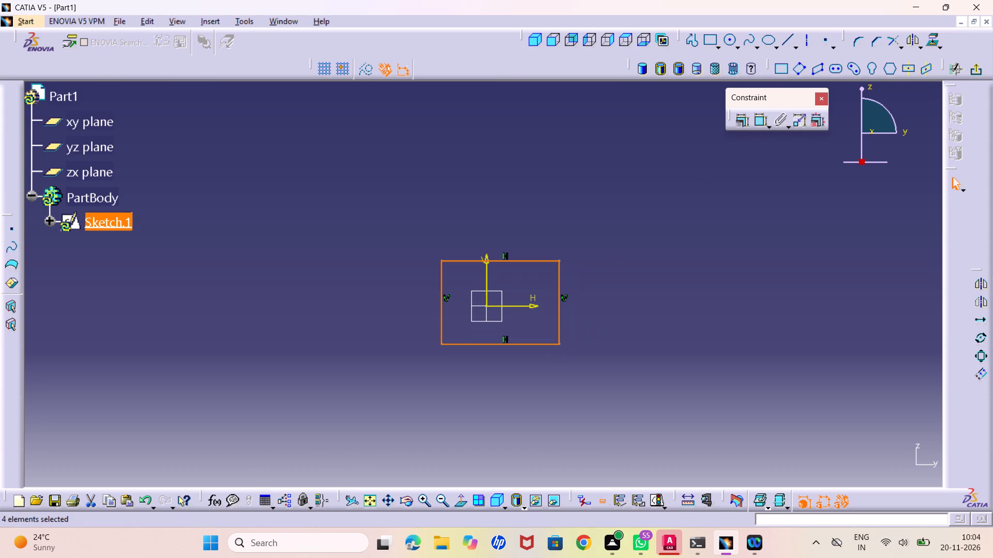
Constrain the rectangle's two horizontal sides to be symmetric about the sketch's horizontal axis.
double_click(759, 119)
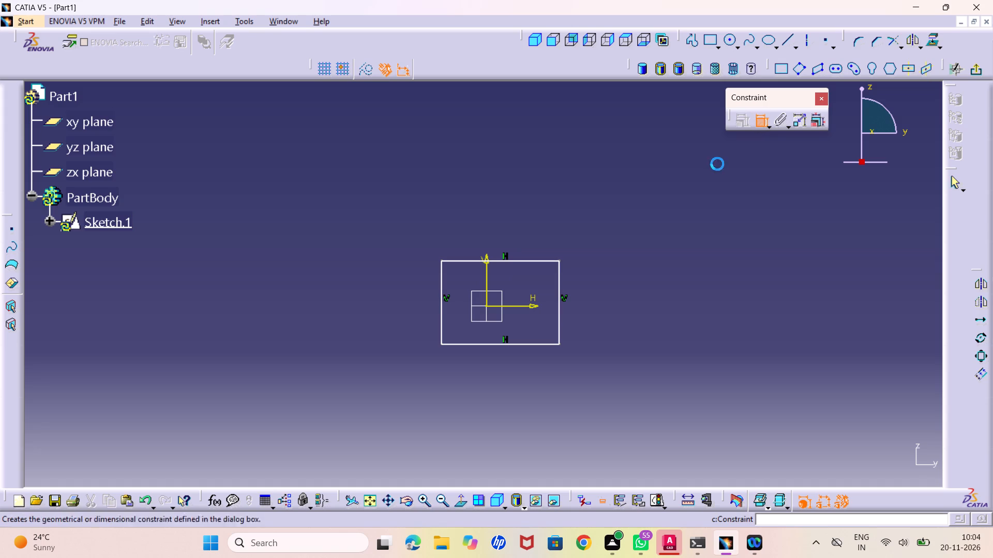
drag(523, 260, 525, 266)
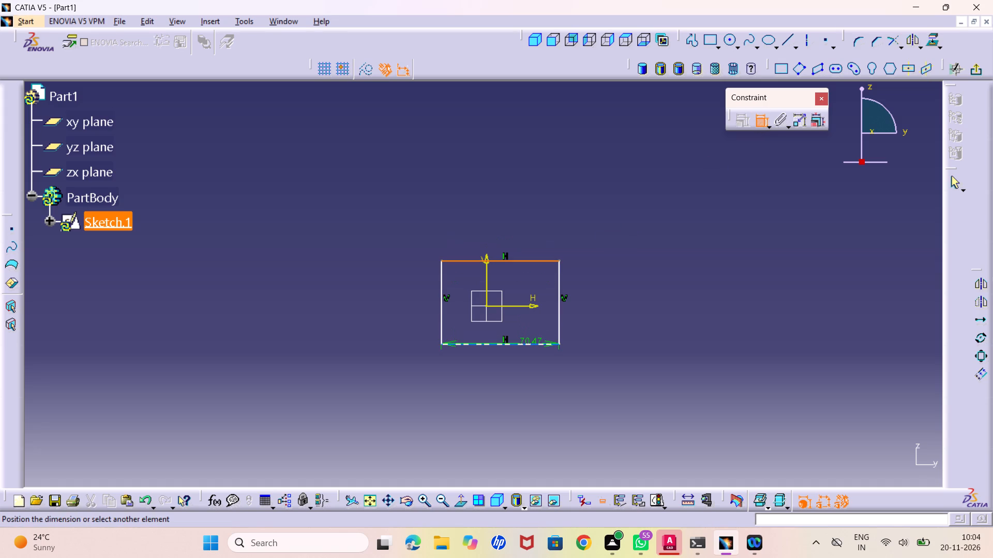
click(530, 346)
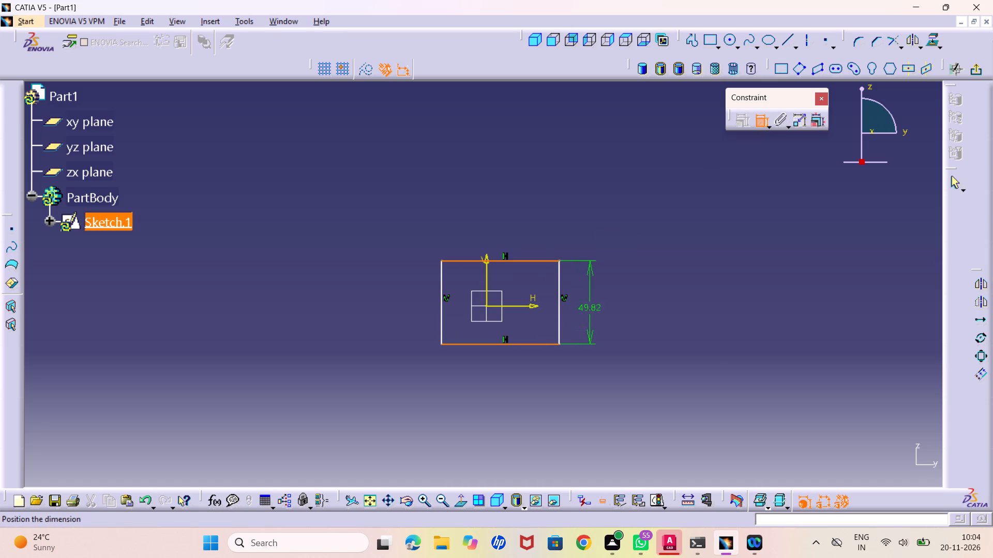
right_click(597, 315)
click(661, 442)
click(529, 304)
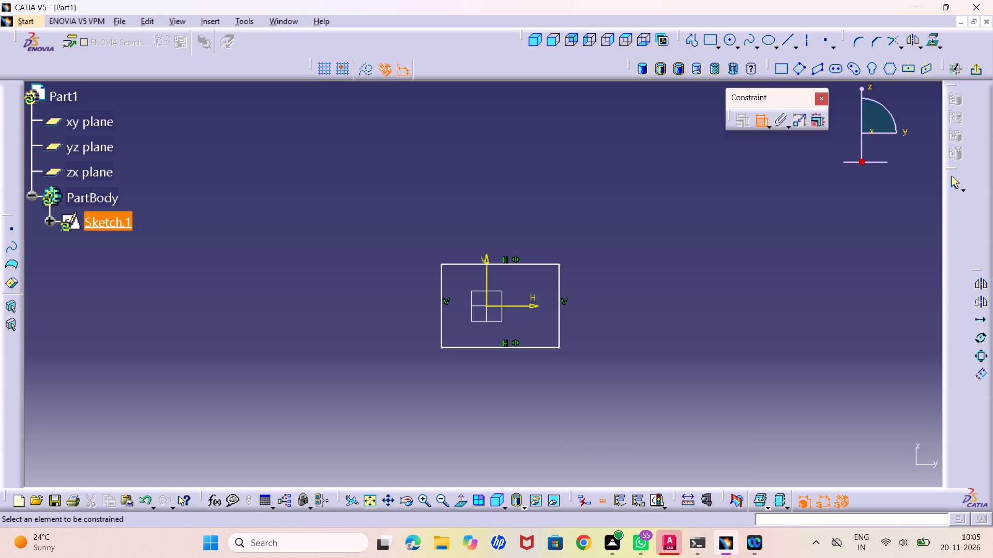
Constrain the rectangle's two vertical sides to be symmetric about the sketch's vertical axis.
click(443, 288)
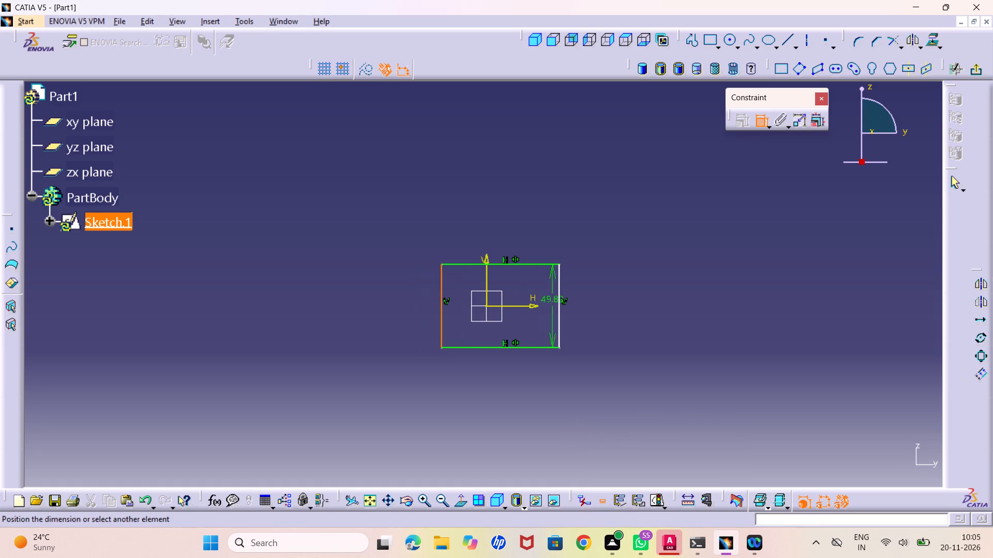
click(559, 318)
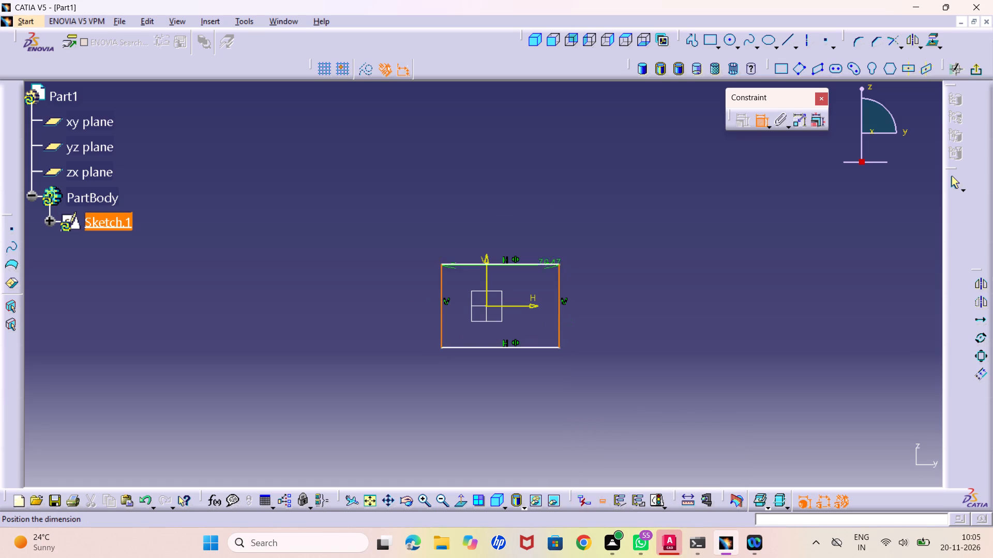
right_drag(533, 146, 524, 156)
click(564, 273)
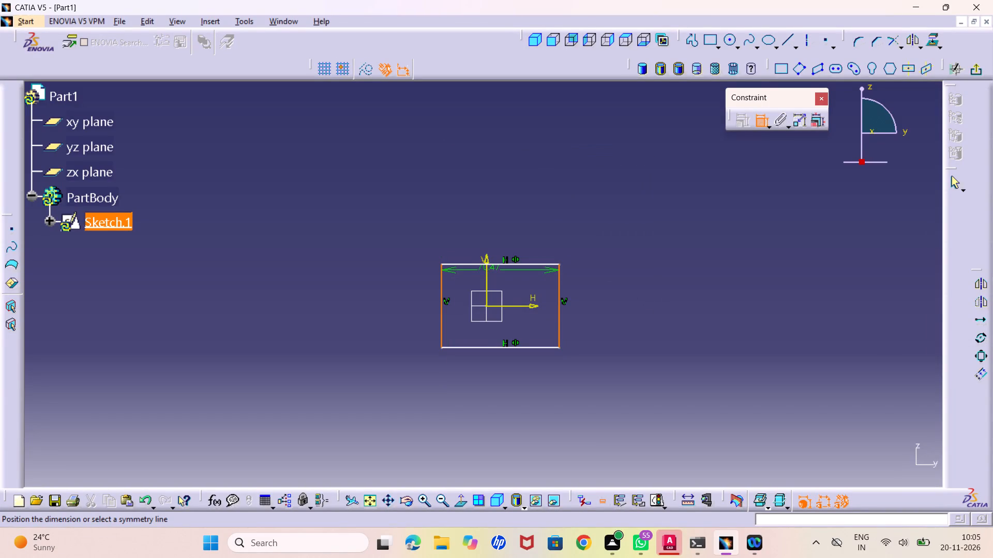
click(487, 268)
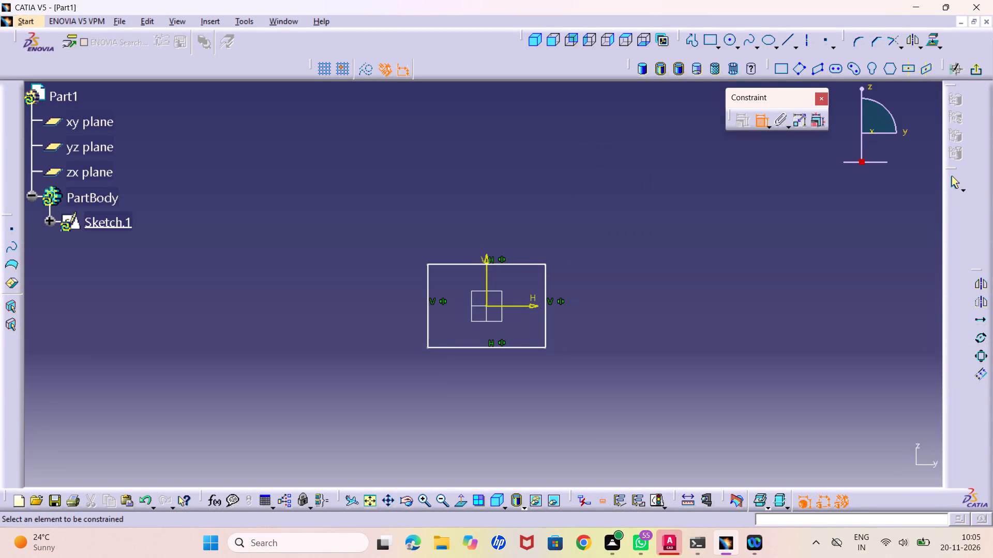
Dimension the distance between the rectangle's two horizontal sides and set it to 14 mm.
click(515, 348)
click(516, 263)
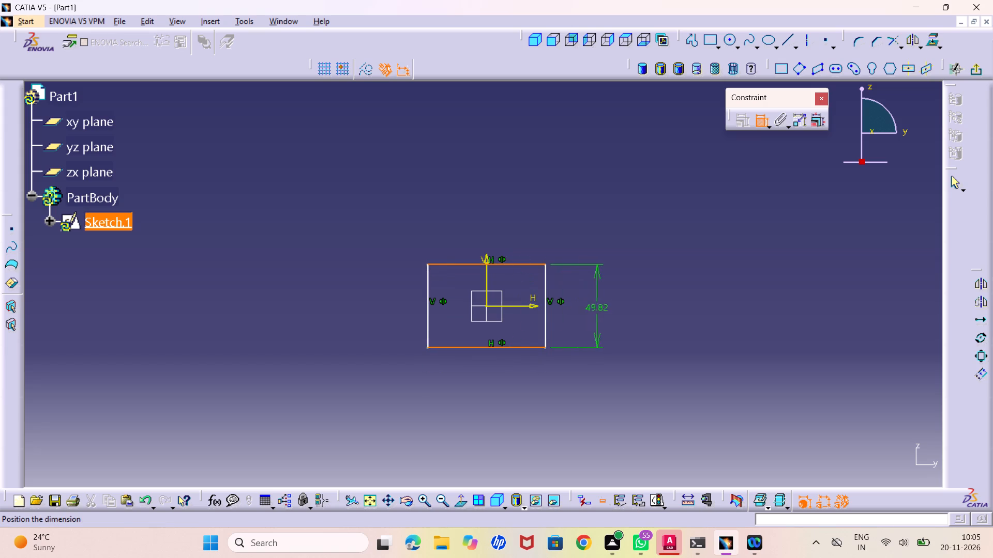
click(600, 316)
double_click(600, 312)
text(14)
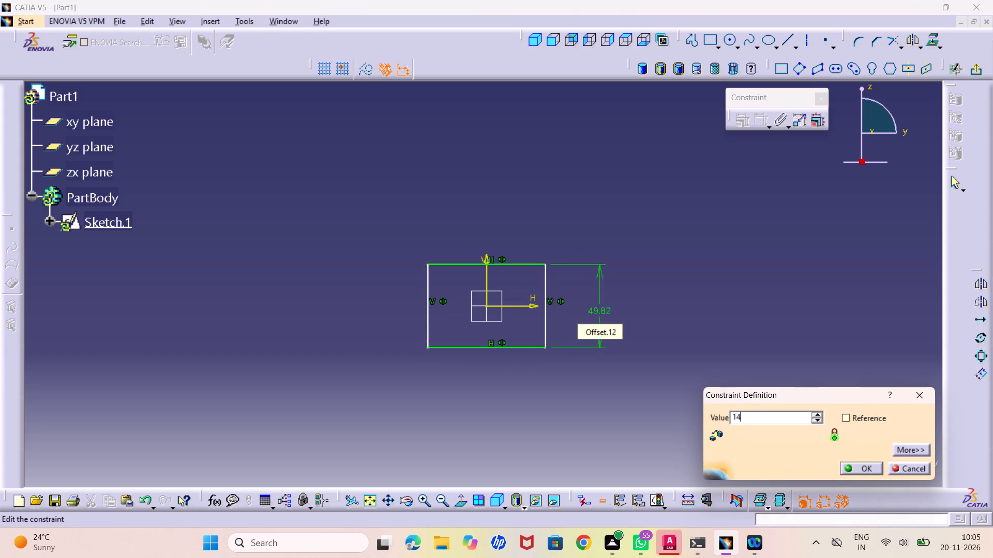
key(Return)
Dimension the rectangle's upper horizontal side and set its length to 18 mm.
middle_drag(495, 354, 495, 303)
right_click(495, 354)
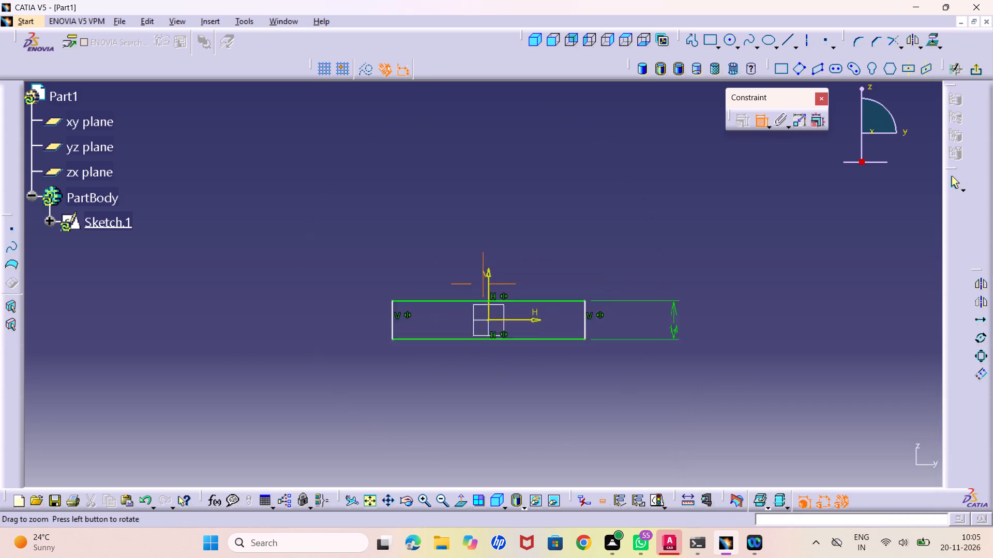
middle_drag(495, 303, 495, 250)
middle_drag(572, 296, 558, 230)
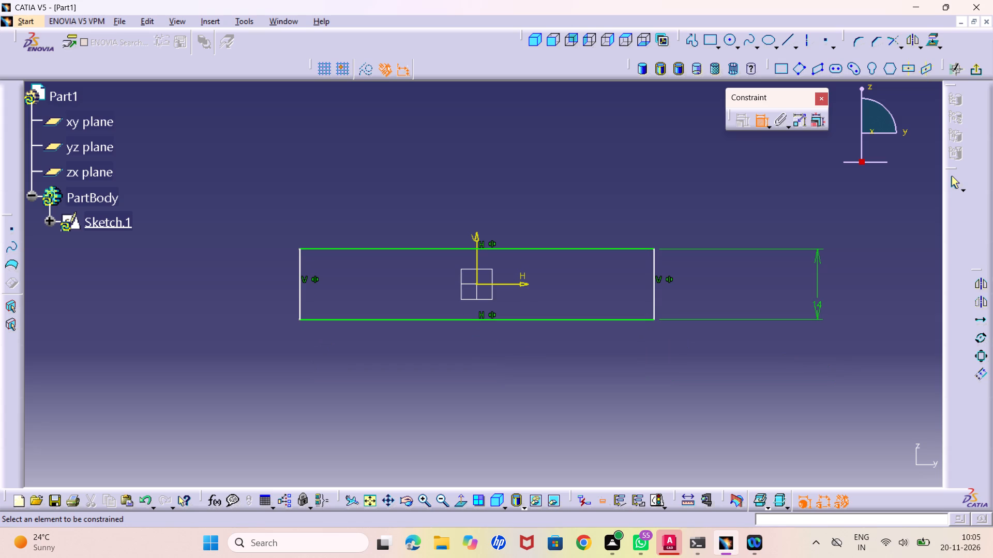
drag(320, 247, 330, 239)
click(463, 183)
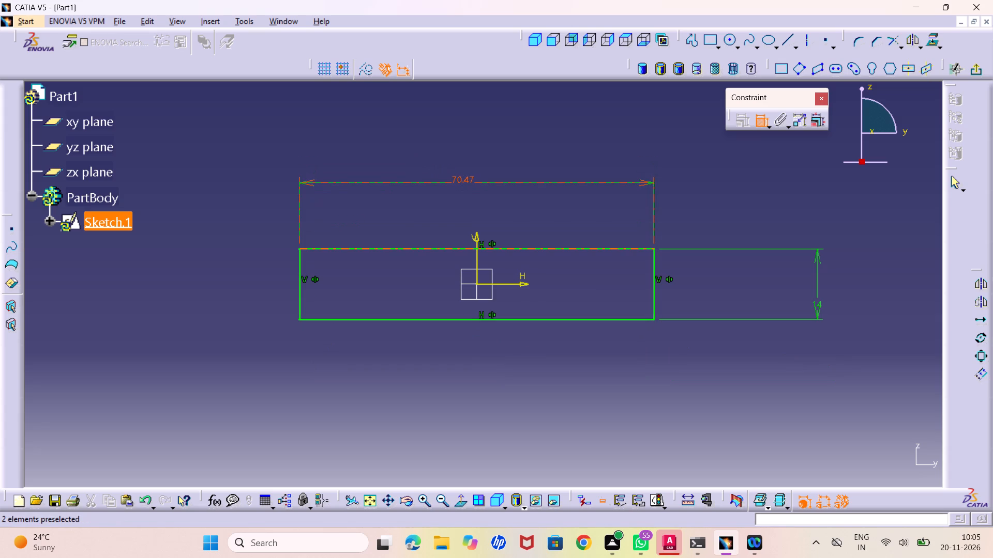
double_click(461, 176)
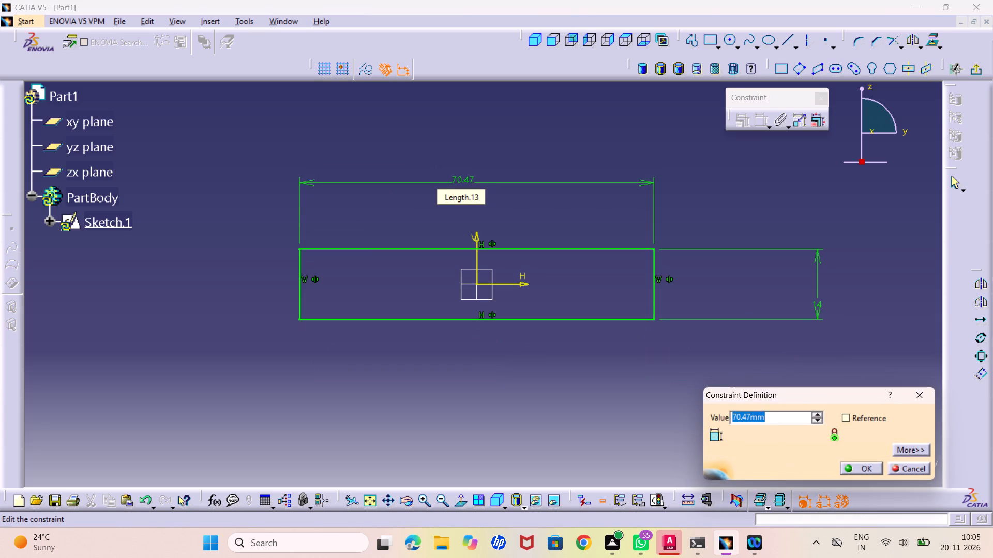
text(18)
key(Return)
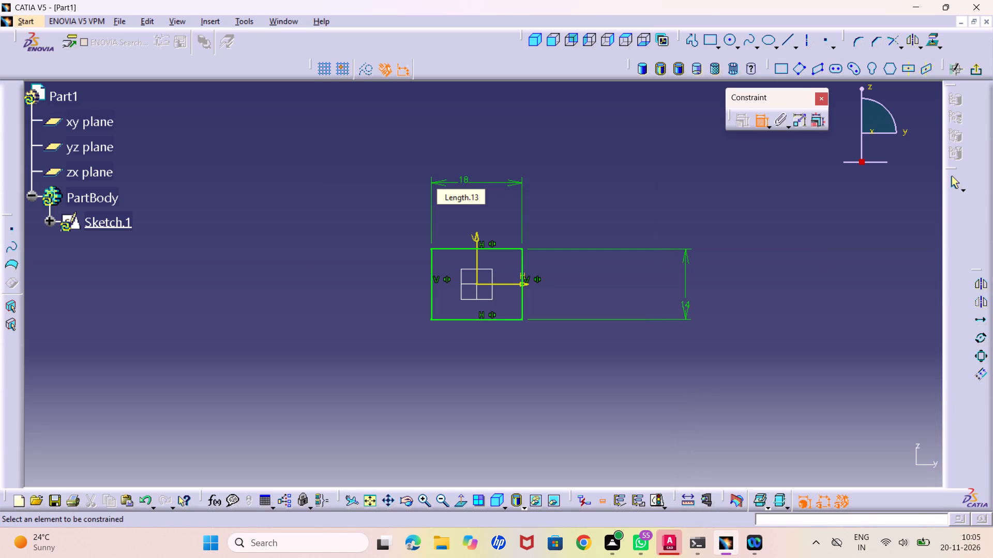
Move the 18 mm and 14 mm dimensions close to the rectangle and centre their values along the dimension lines.
middle_drag(476, 442, 475, 365)
right_click(476, 442)
middle_drag(455, 330, 446, 394)
right_click(451, 376)
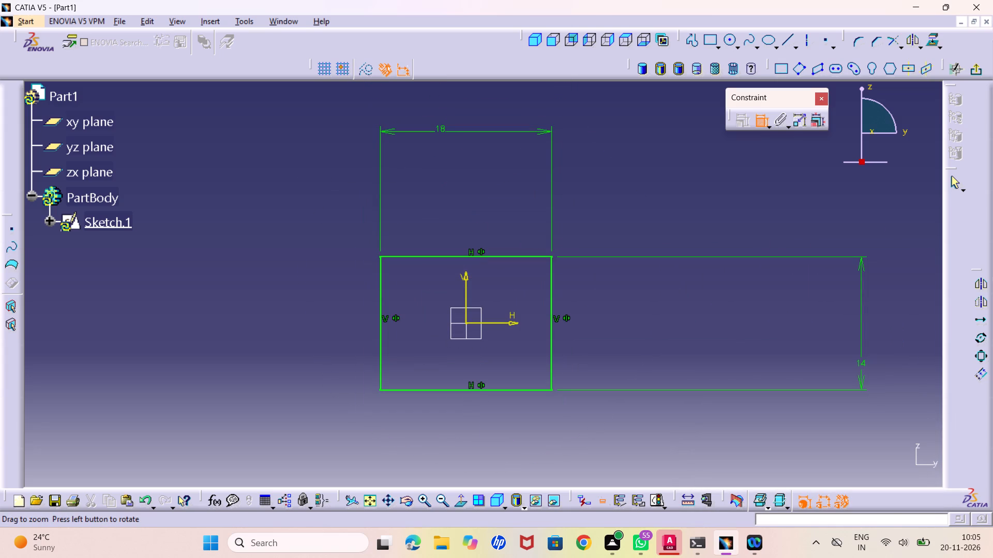
drag(864, 376, 588, 364)
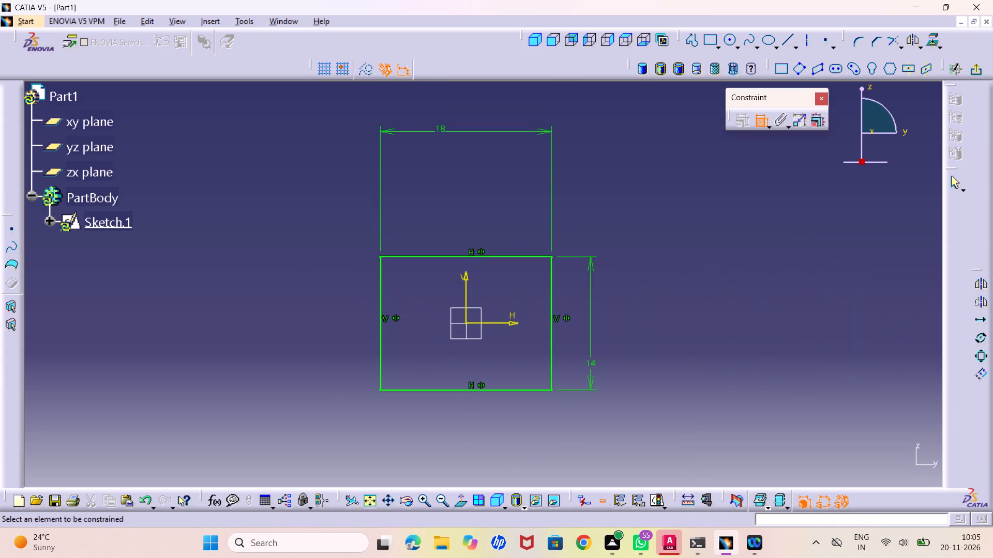
drag(588, 364, 586, 363)
drag(544, 130, 532, 213)
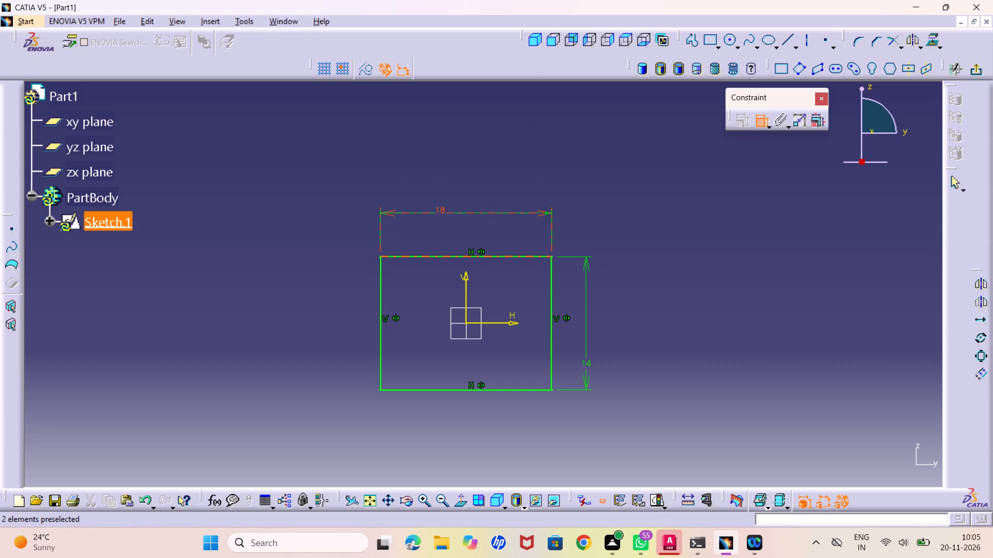
drag(532, 213, 532, 220)
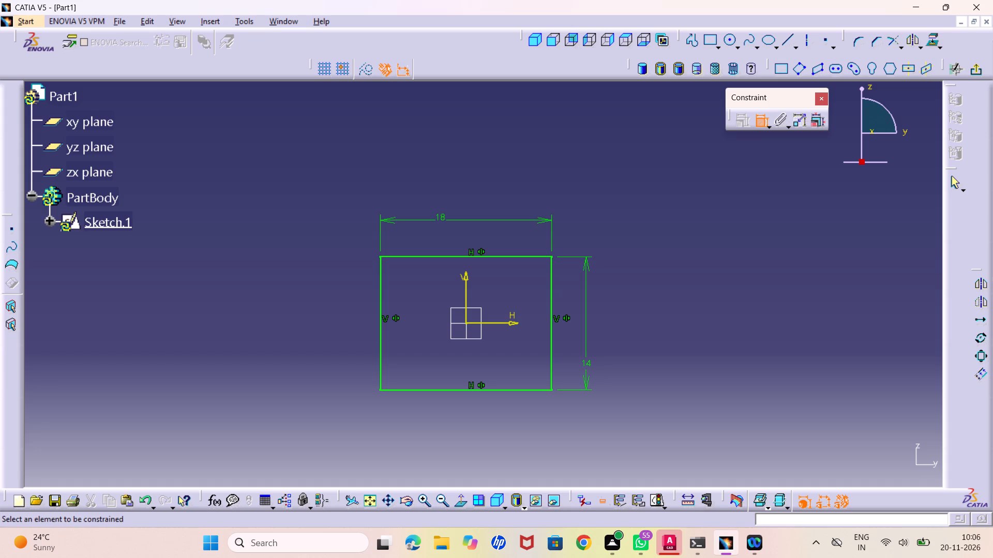
middle_drag(540, 353, 532, 339)
right_click(540, 353)
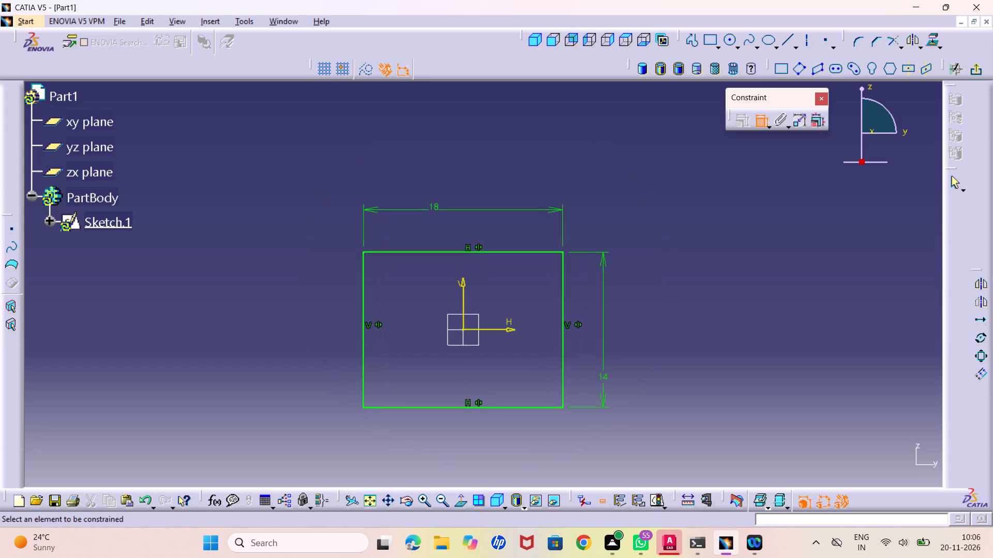
middle_drag(544, 357, 544, 348)
drag(433, 199, 465, 213)
click(502, 271)
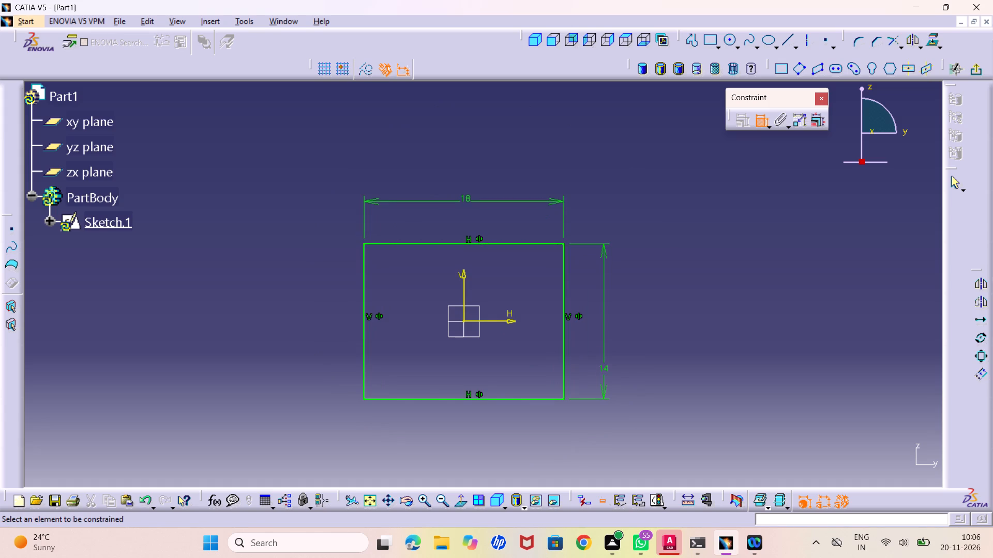
drag(608, 367, 608, 321)
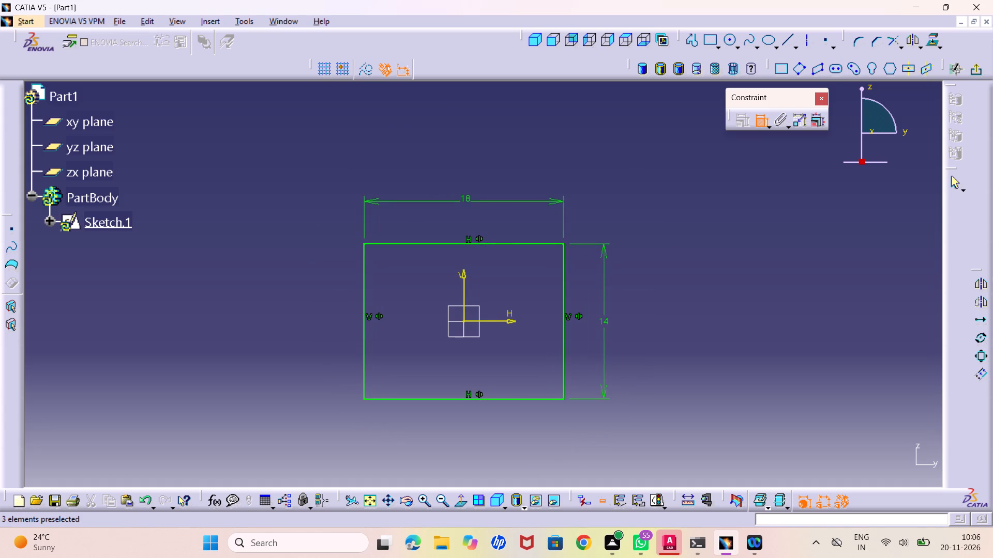
click(576, 354)
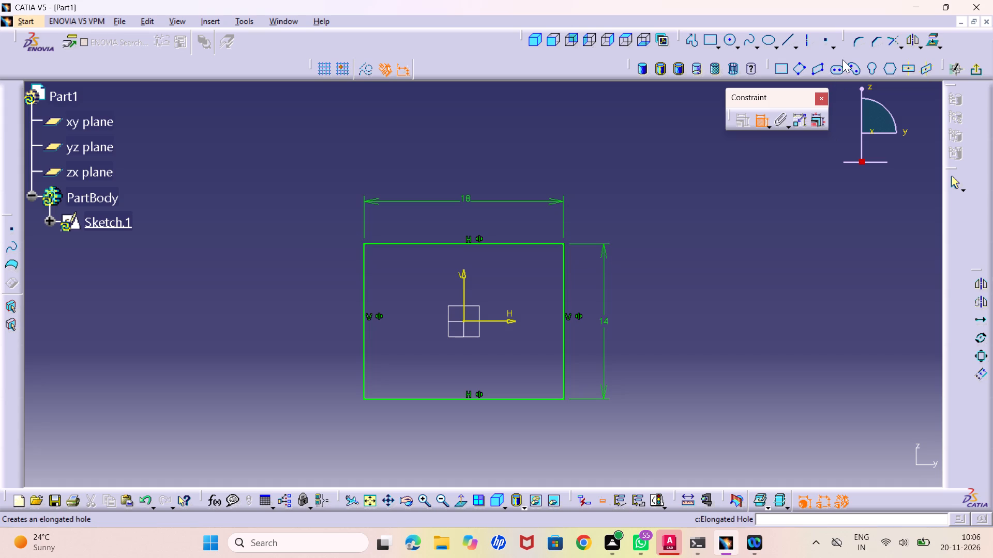
Exit the sketch and pad the rectangle with a length of 7 mm and mirrored extent.
click(981, 71)
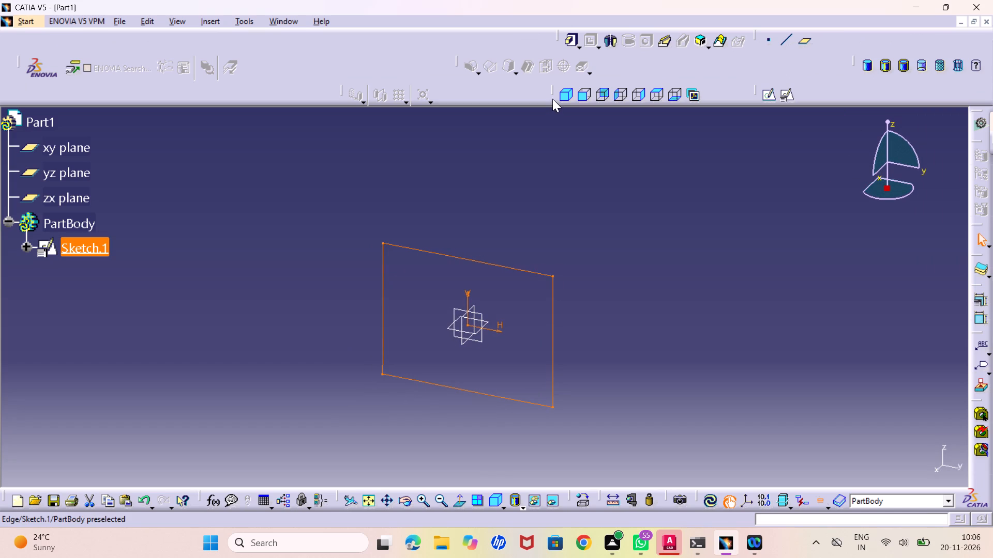
click(571, 37)
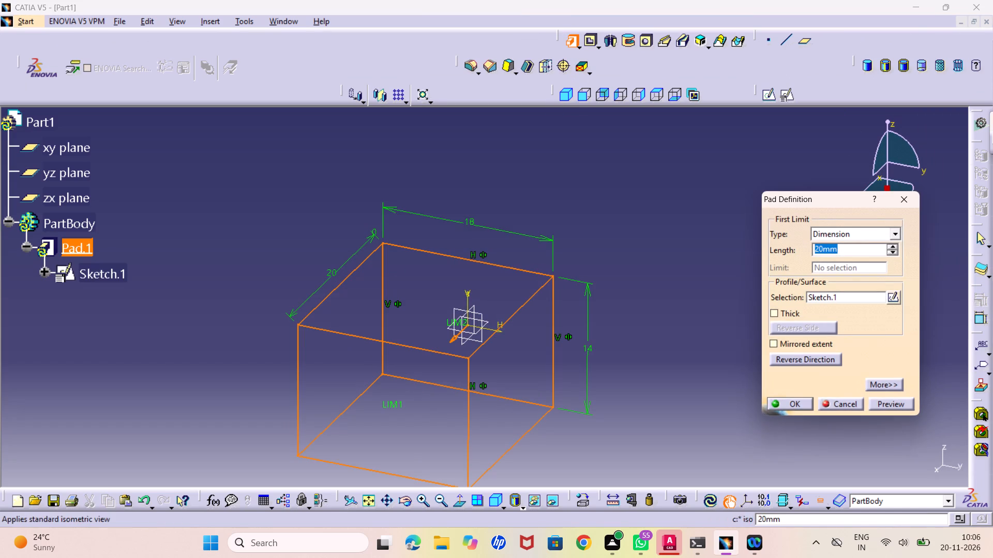
click(784, 345)
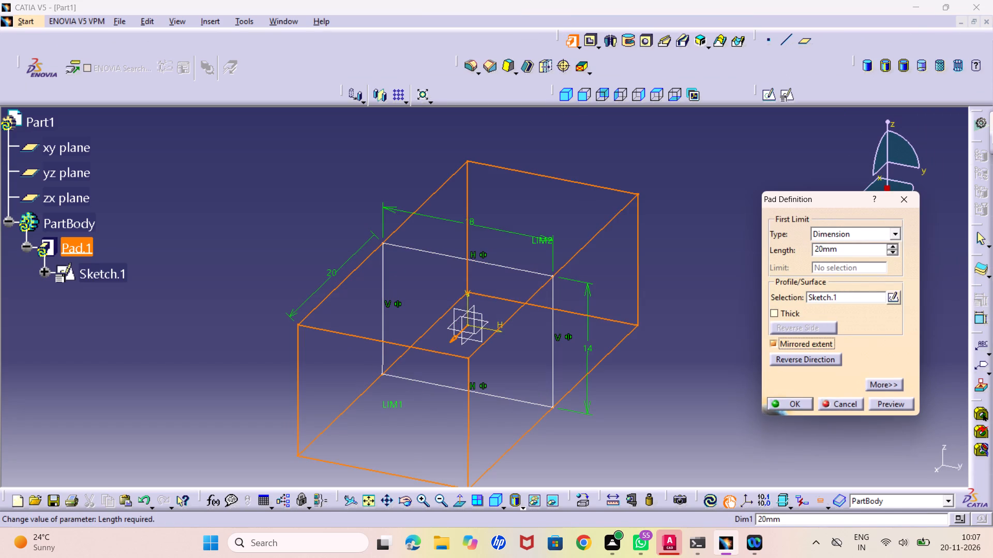
double_click(851, 251)
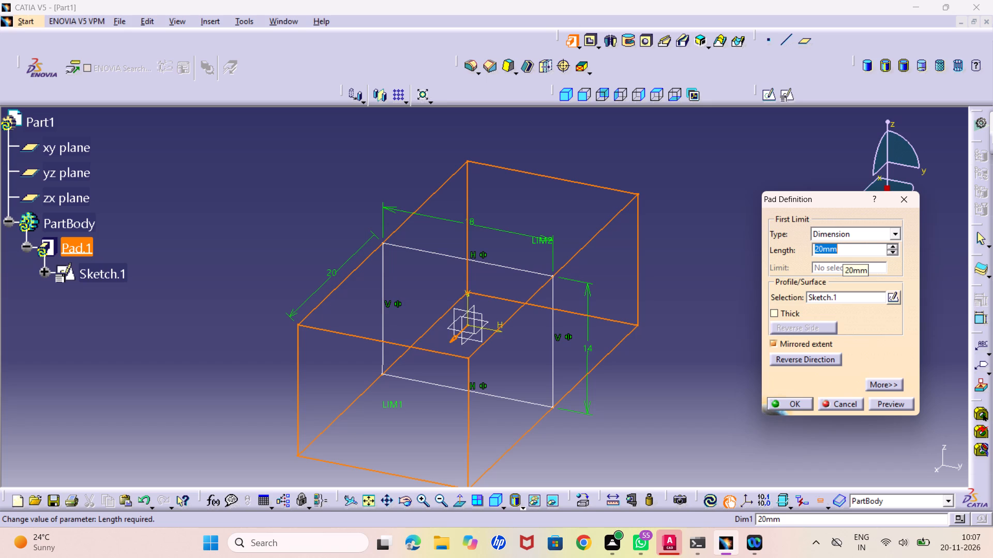
key(7)
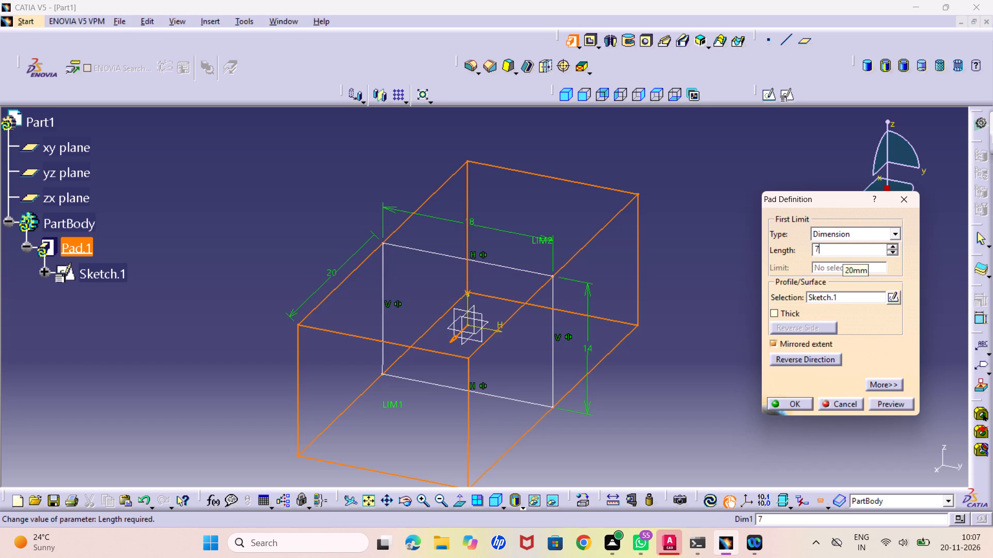
key(Return)
drag(709, 368, 708, 373)
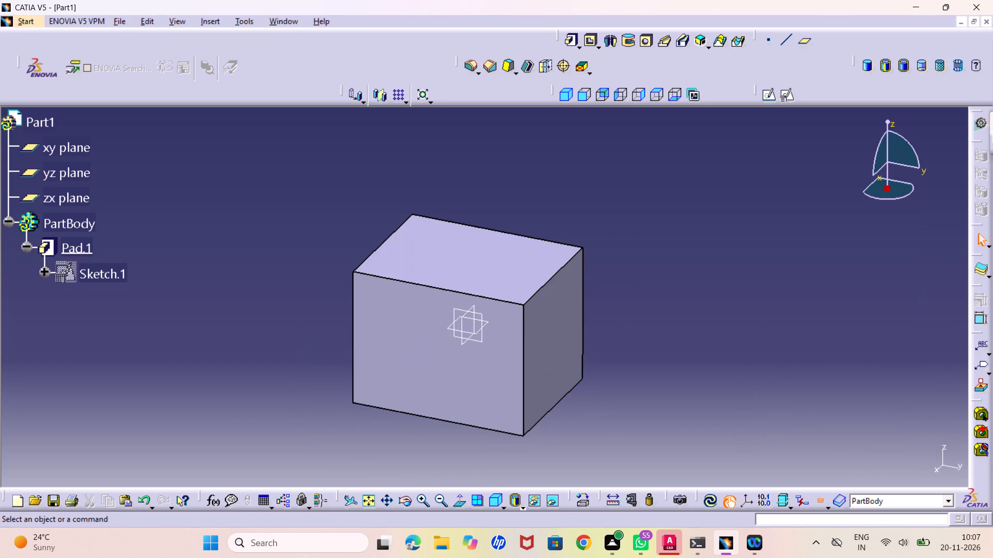
Examine the padded block from several angles and return it to the isometric view.
middle_drag(430, 460, 426, 470)
right_drag(430, 460, 426, 470)
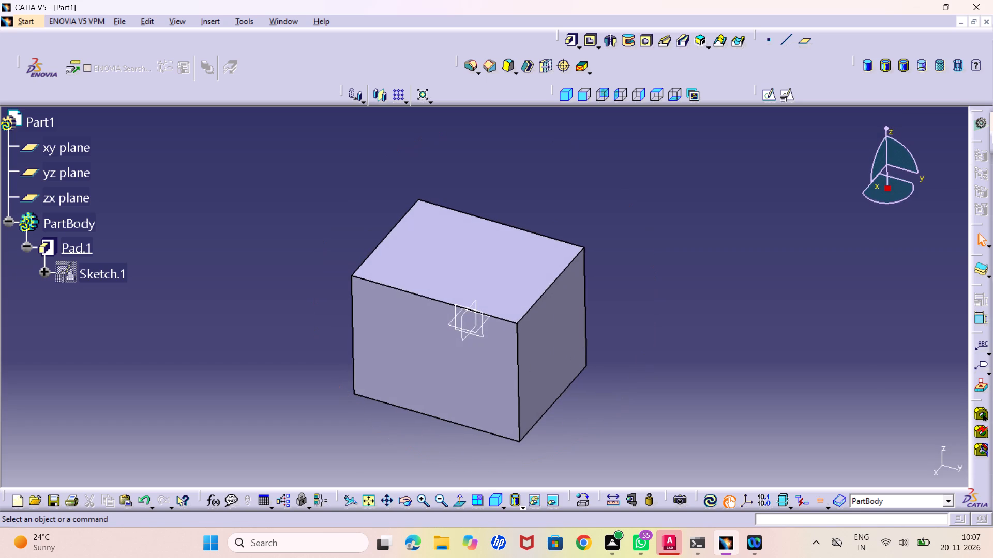
middle_drag(431, 430, 478, 411)
right_click(455, 405)
right_drag(466, 401, 478, 411)
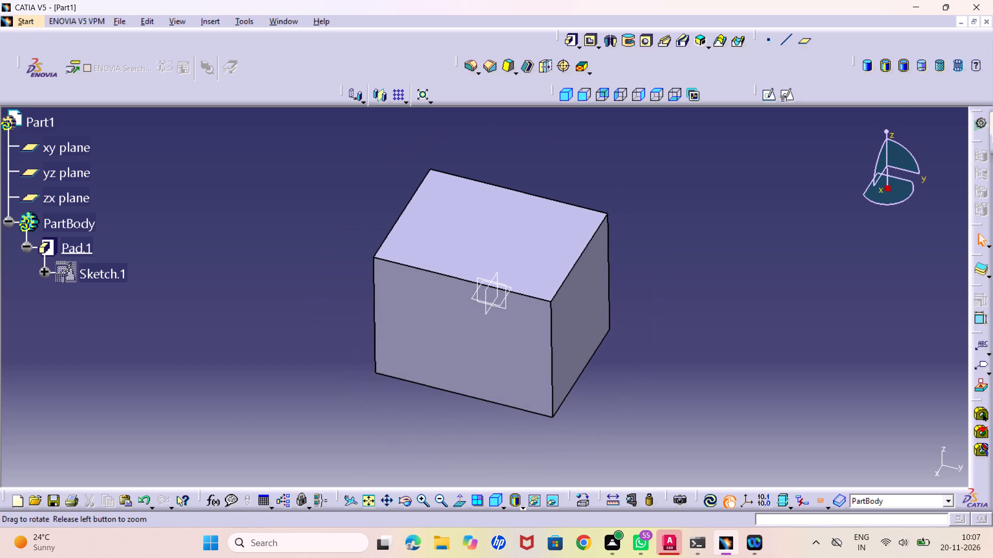
click(565, 96)
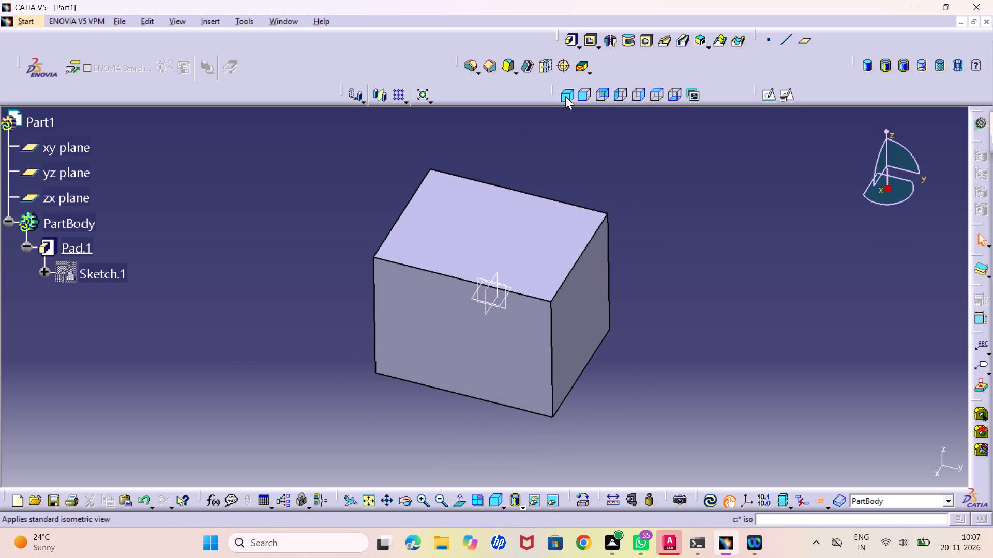
middle_click(591, 419)
right_click(590, 394)
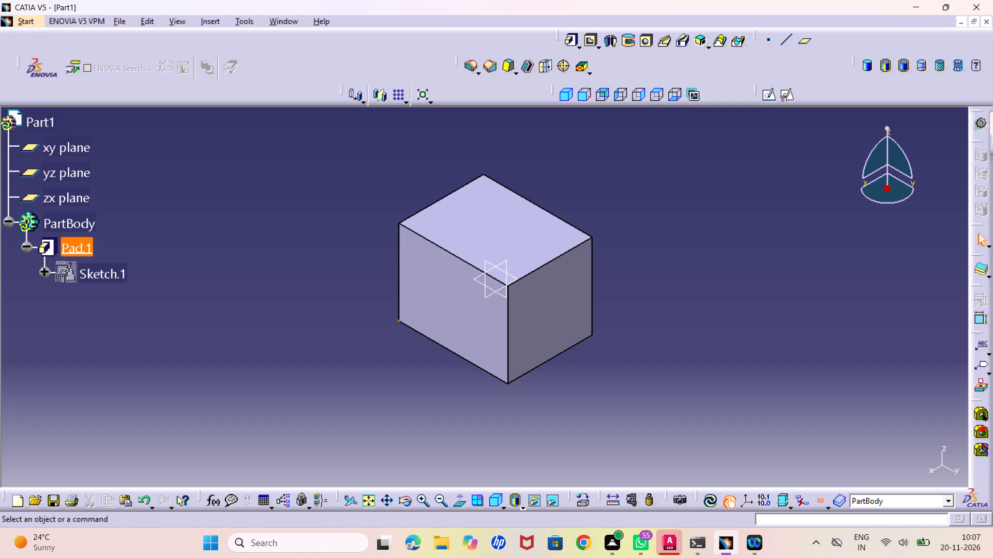
Fillet all edges of the block with a 1.5 mm radius by selecting five of its faces.
click(508, 222)
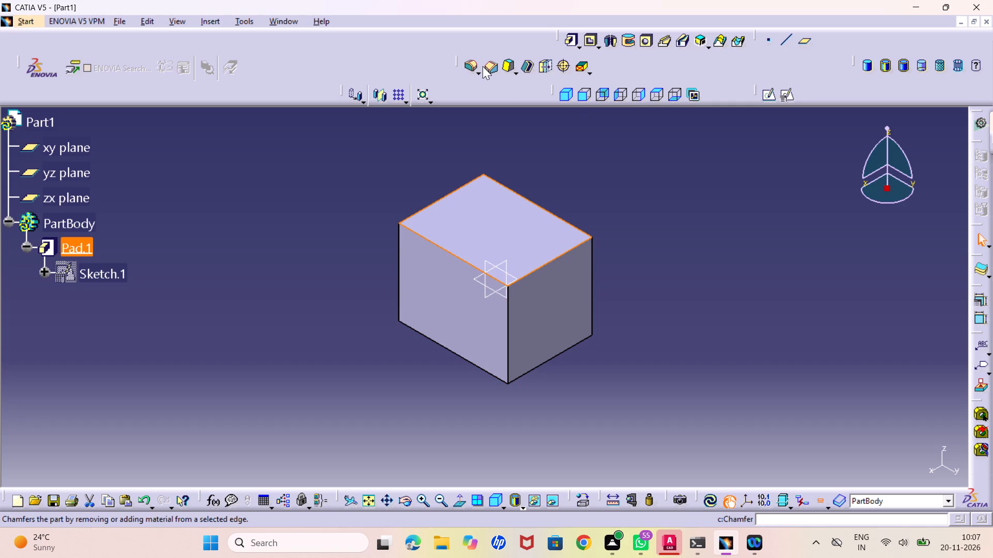
click(580, 132)
double_click(469, 64)
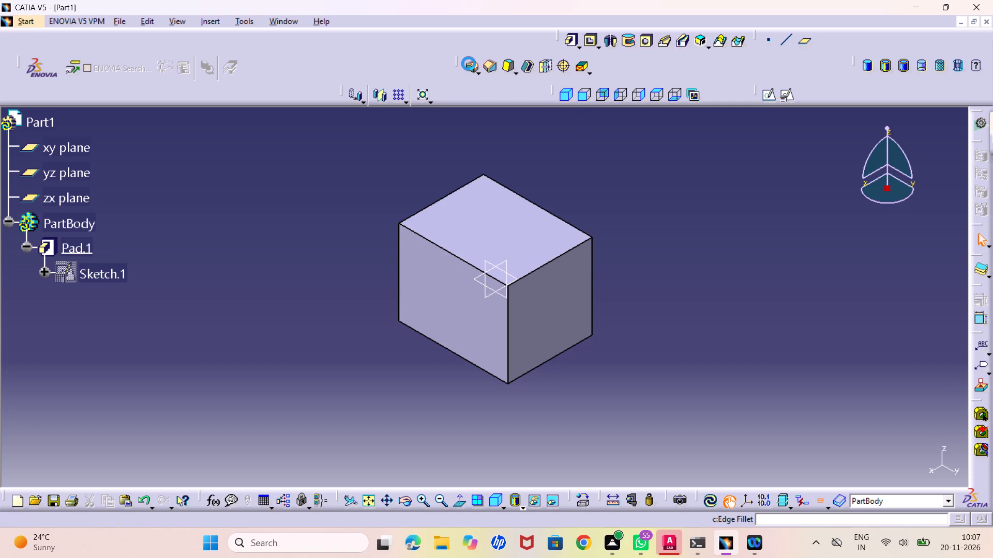
click(516, 248)
click(478, 308)
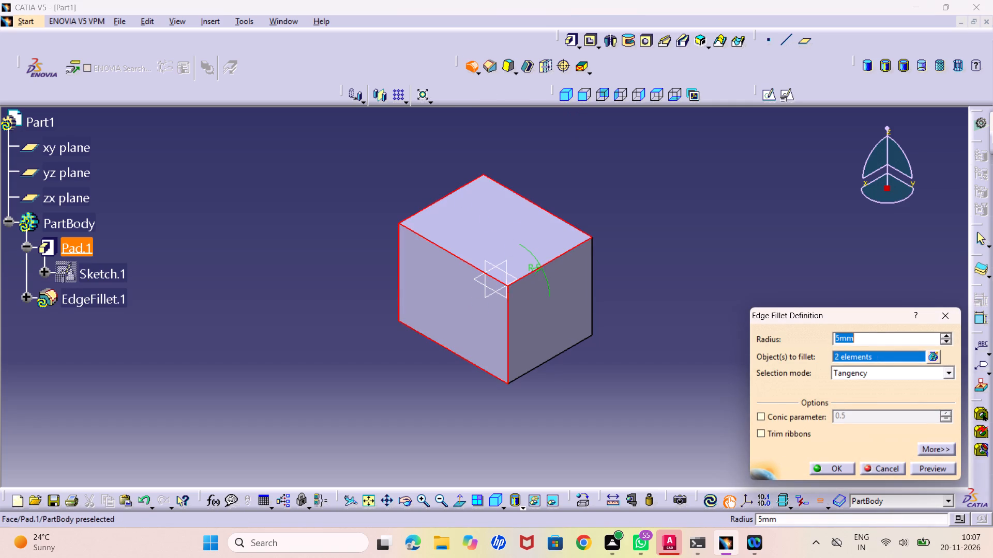
click(521, 307)
middle_drag(523, 334, 363, 207)
right_drag(523, 334, 363, 207)
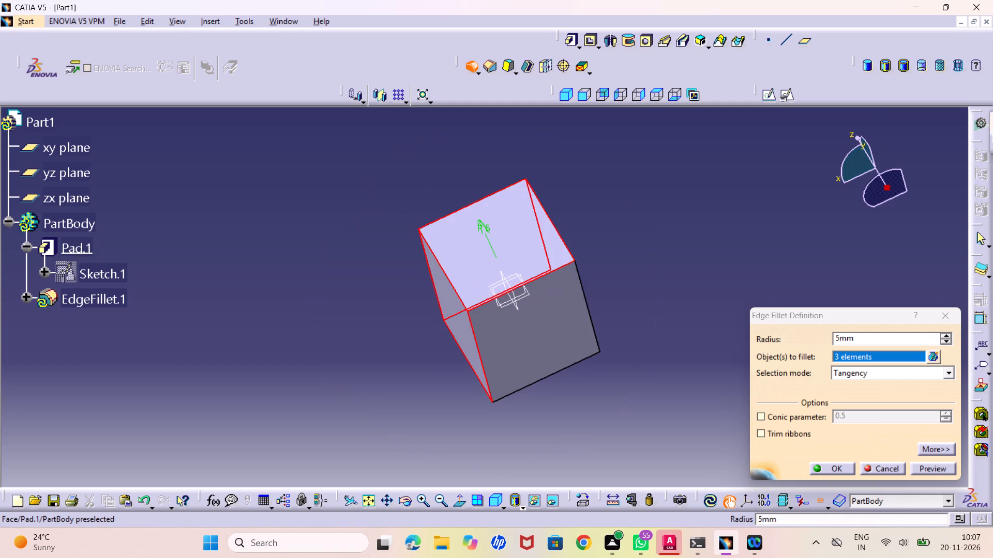
click(528, 348)
middle_drag(487, 262, 426, 420)
right_drag(487, 262, 426, 420)
click(537, 292)
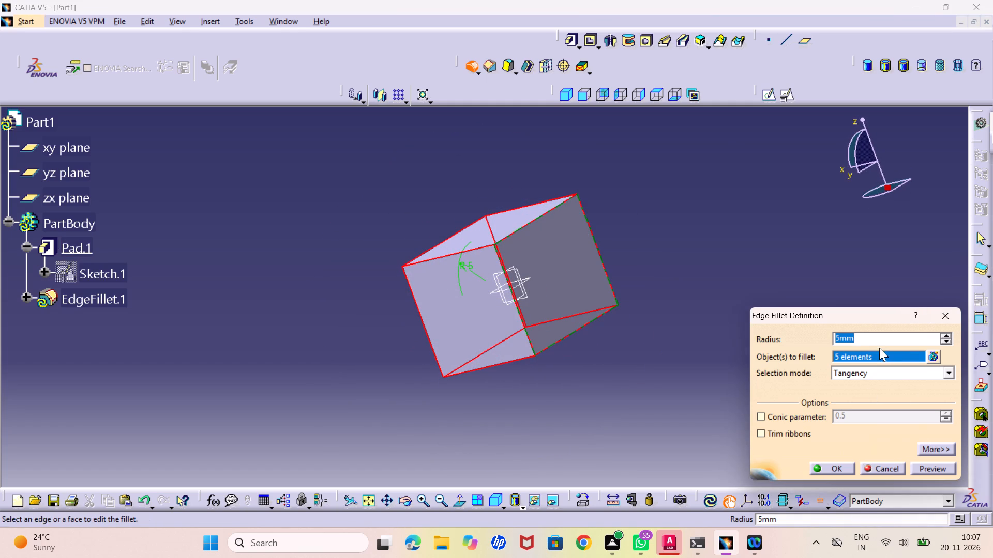
double_click(869, 337)
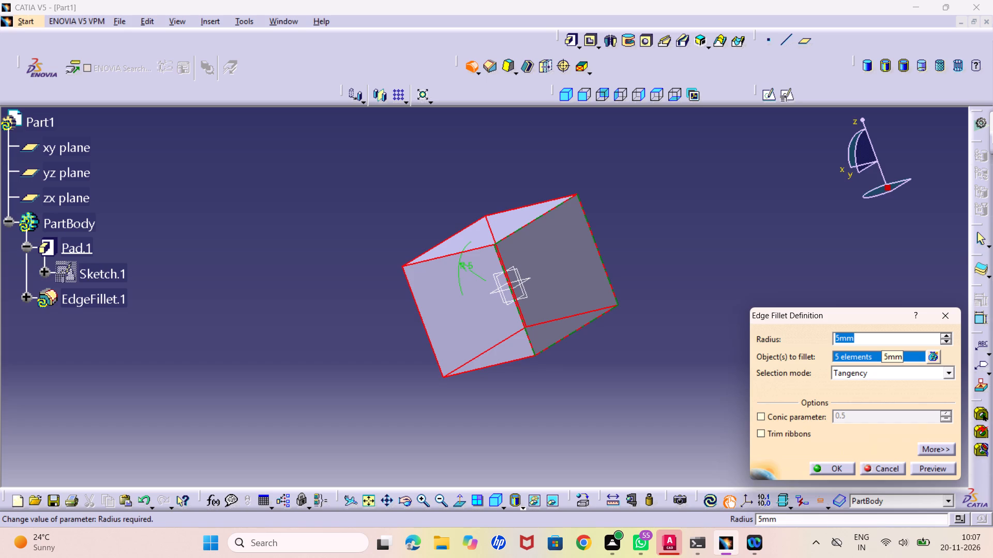
text(1.5)
key(Return)
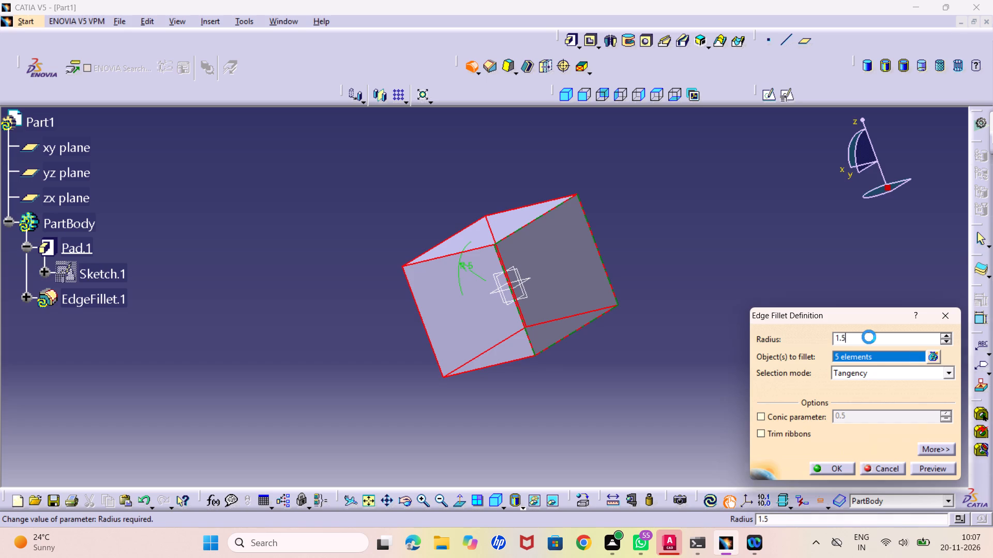
click(954, 311)
Examine the rounded edges and corners of the filleted block from several angles, including the isometric view.
drag(525, 423, 516, 423)
middle_drag(374, 340, 448, 357)
right_drag(373, 340, 448, 357)
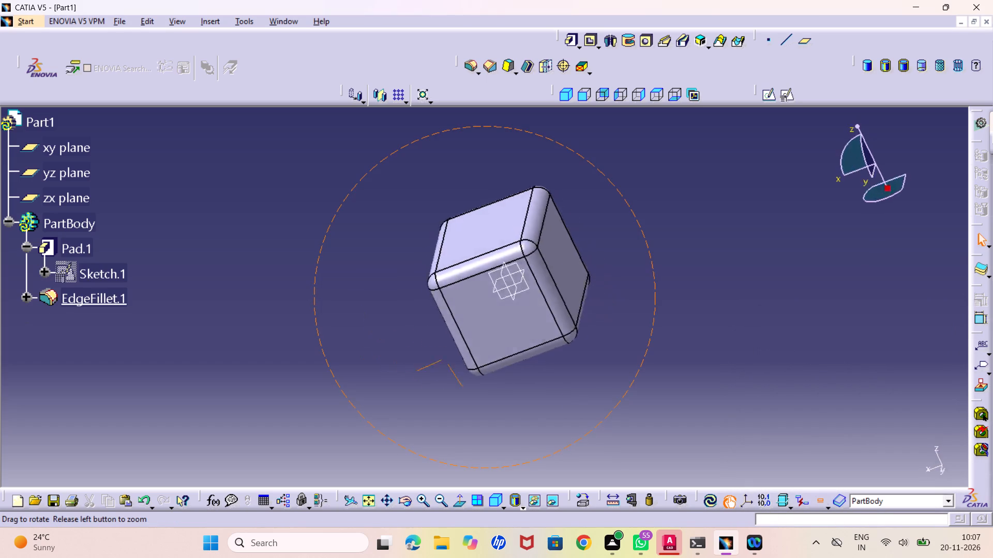
middle_drag(448, 357, 634, 295)
right_drag(448, 357, 634, 295)
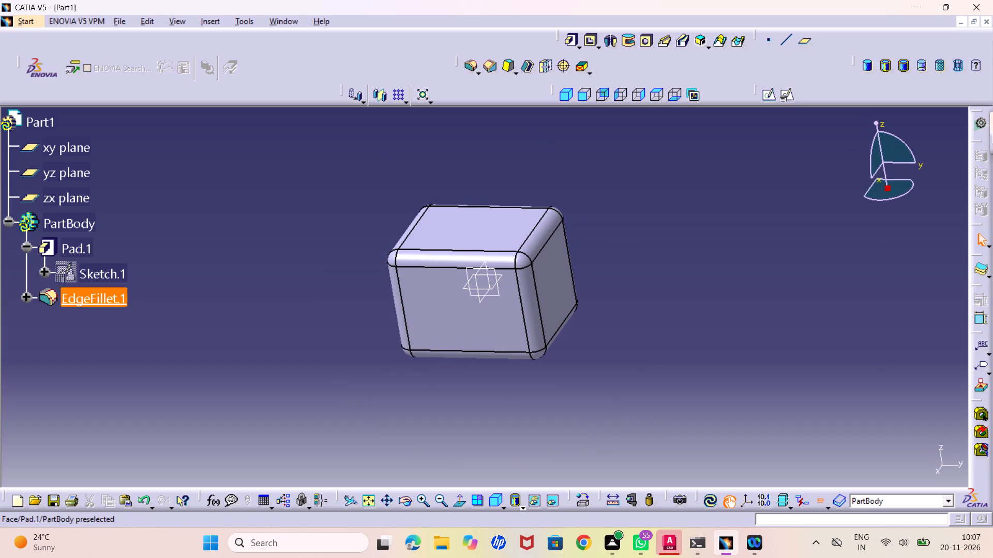
click(559, 91)
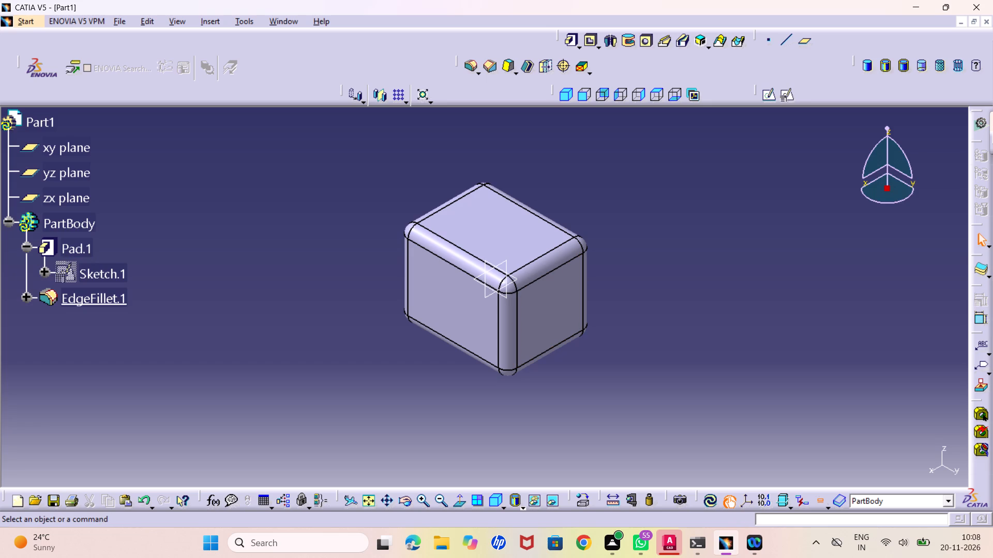
click(570, 98)
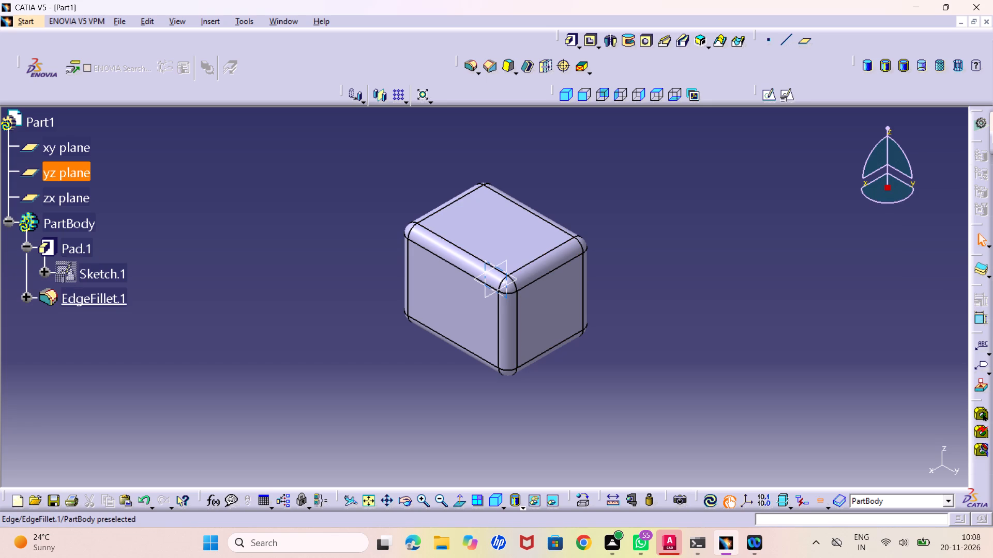
middle_drag(373, 402, 509, 384)
right_drag(373, 402, 509, 384)
middle_drag(478, 379, 431, 409)
right_drag(474, 379, 431, 409)
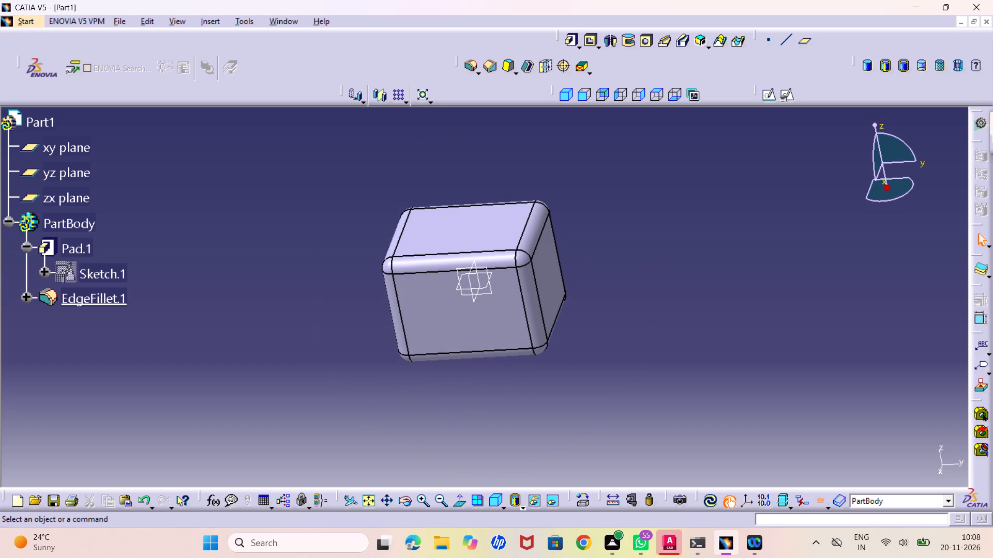
click(569, 88)
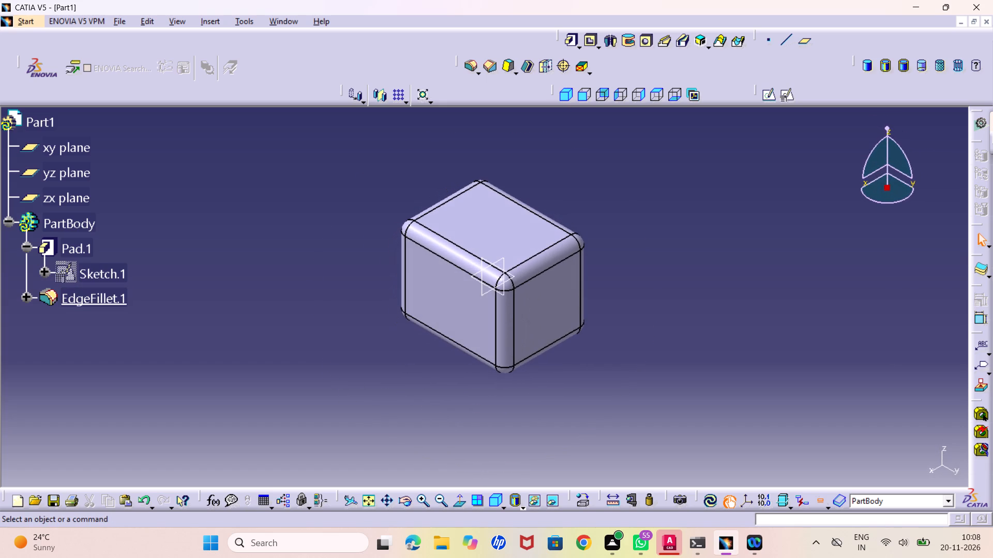
middle_drag(459, 399, 487, 384)
right_drag(459, 398, 487, 384)
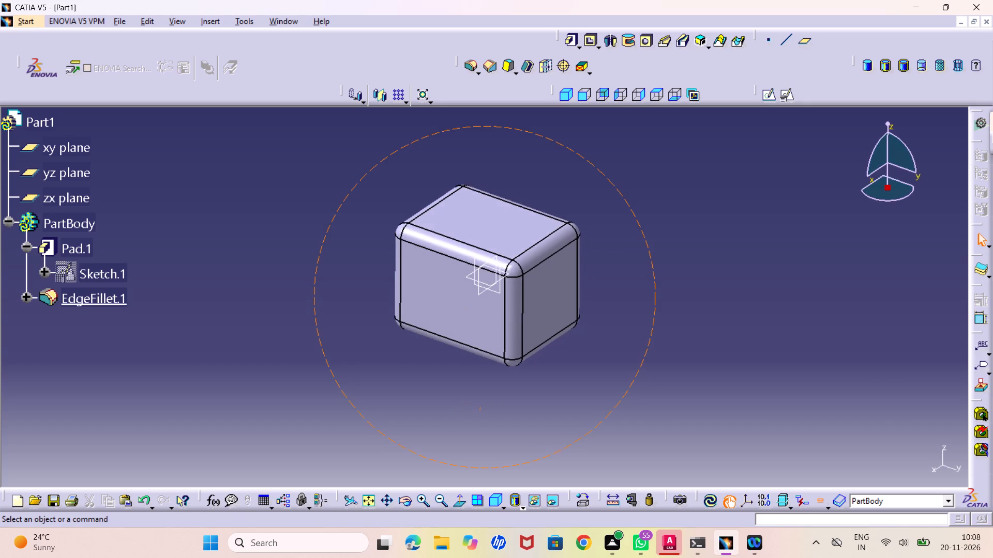
middle_drag(487, 384, 489, 384)
right_drag(487, 384, 489, 384)
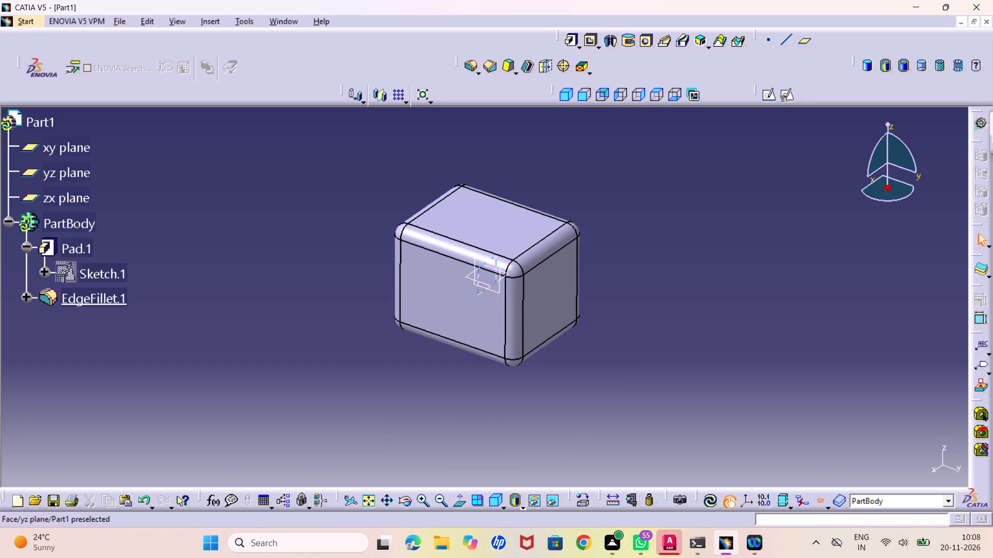
middle_drag(570, 130, 563, 98)
right_click(570, 130)
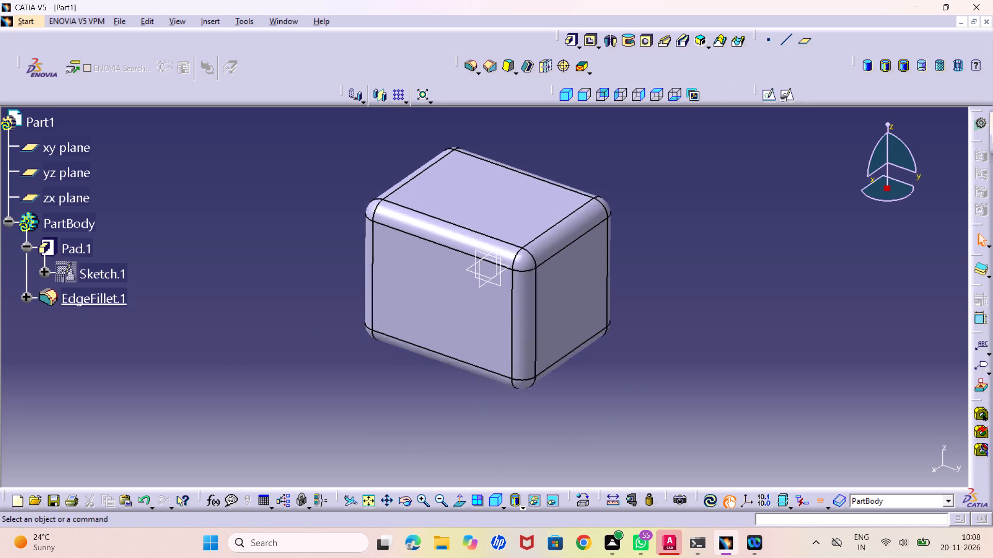
middle_drag(563, 98, 562, 81)
middle_drag(533, 153, 534, 202)
middle_drag(528, 181, 525, 198)
right_click(527, 180)
middle_drag(526, 239, 532, 236)
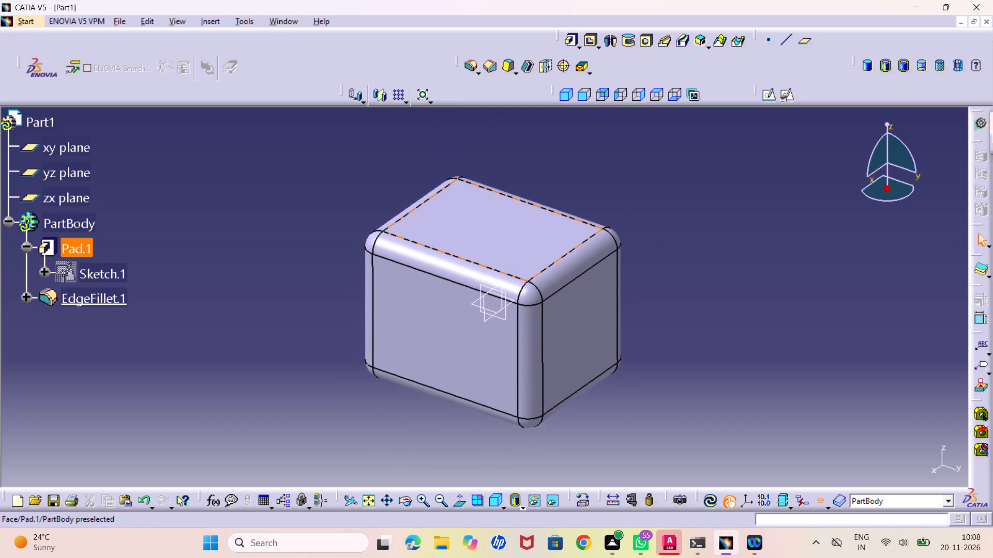
middle_drag(532, 236, 537, 223)
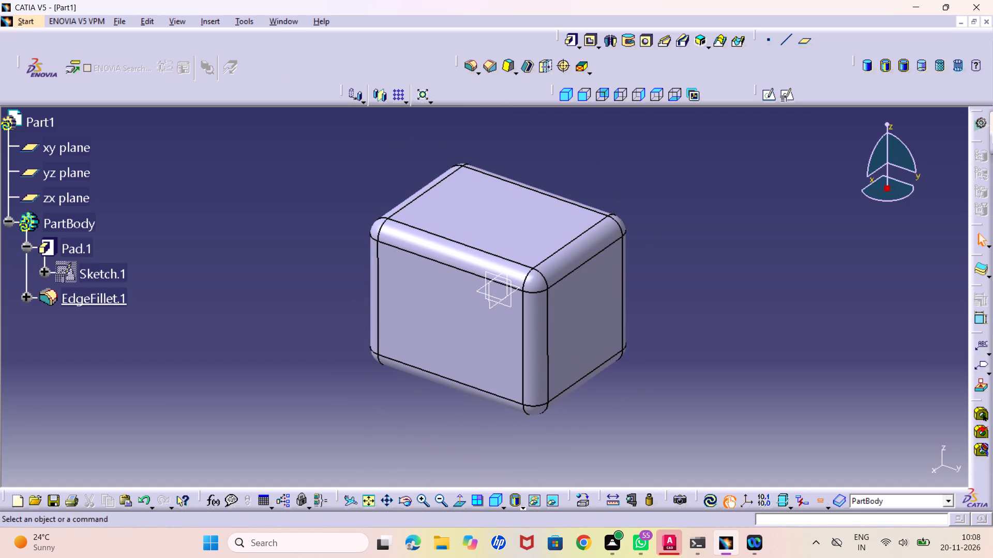
ctrl+middle_drag(659, 322, 682, 337)
ctrl+right_drag(656, 322, 682, 337)
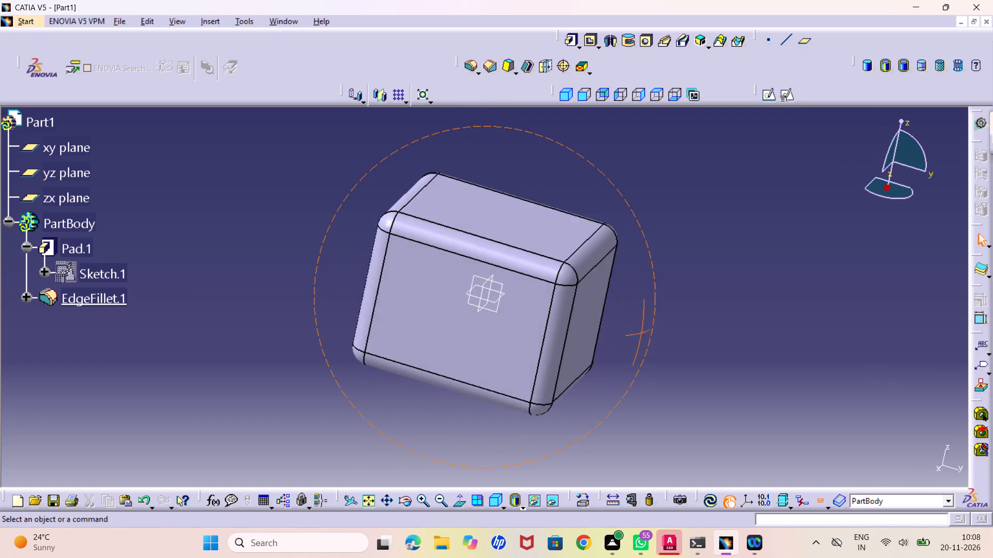
ctrl+right_drag(682, 337, 680, 313)
ctrl+middle_drag(682, 337, 677, 312)
middle_drag(478, 284, 452, 304)
ctrl+right_drag(476, 283, 452, 304)
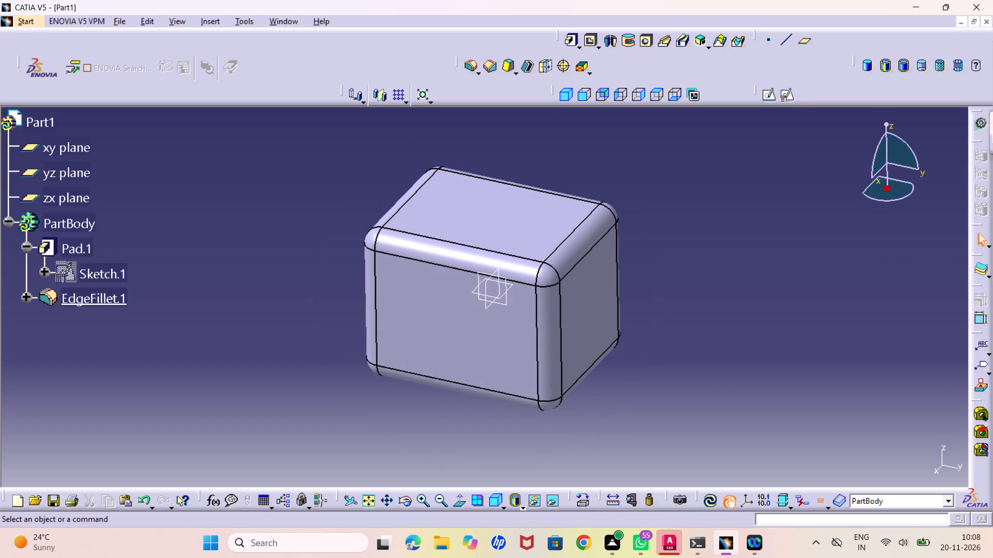
middle_drag(602, 170, 593, 143)
right_click(596, 160)
middle_drag(591, 143, 596, 163)
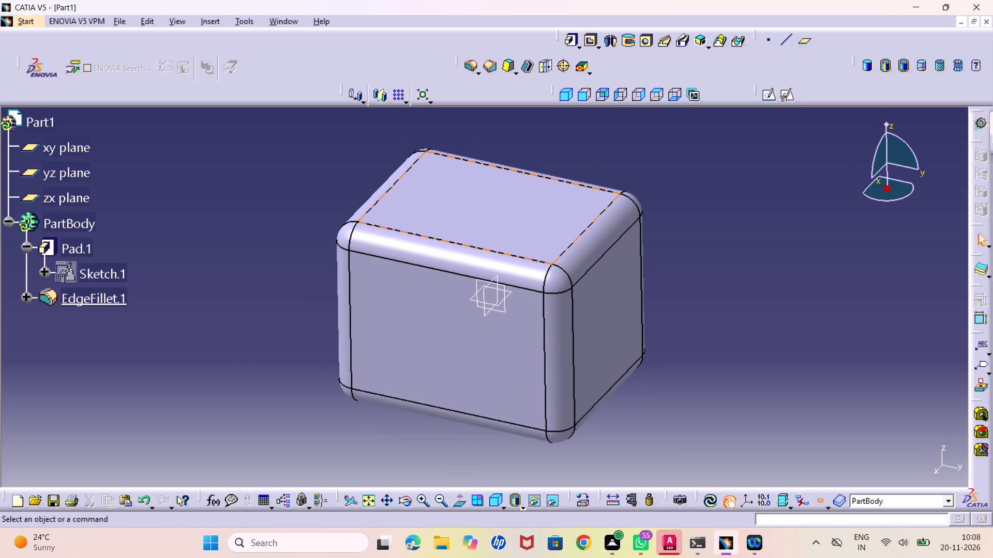
Start a sketch on the block's top face and draw a circle about 7.2 mm in diameter centred on the origin.
click(506, 216)
click(773, 97)
middle_drag(505, 245, 686, 167)
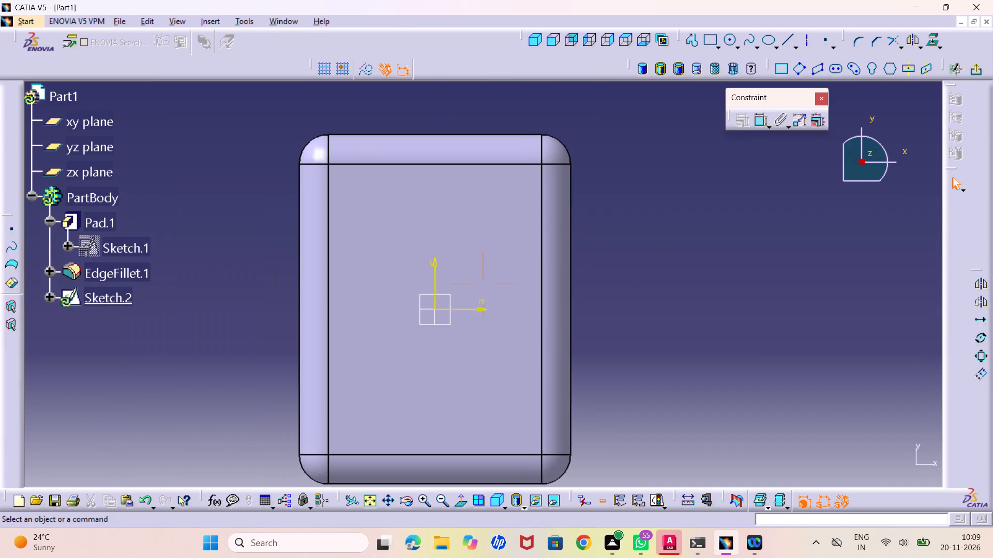
middle_drag(686, 167, 688, 167)
middle_drag(552, 290, 575, 273)
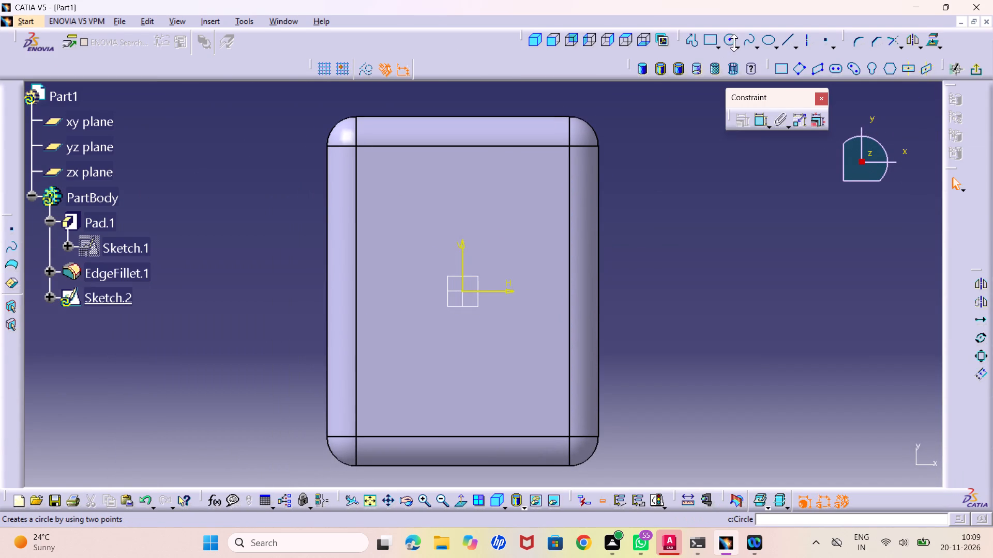
click(729, 41)
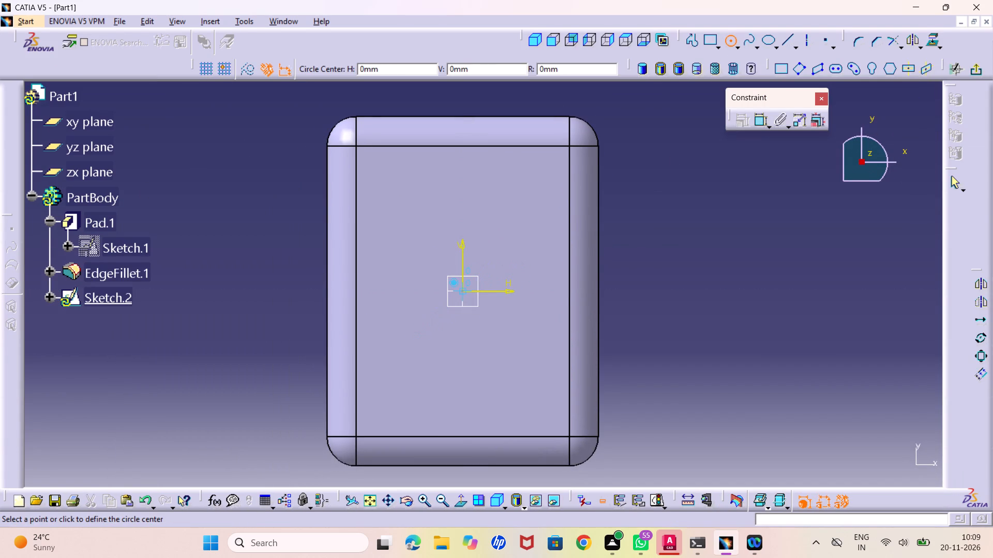
click(461, 292)
click(476, 361)
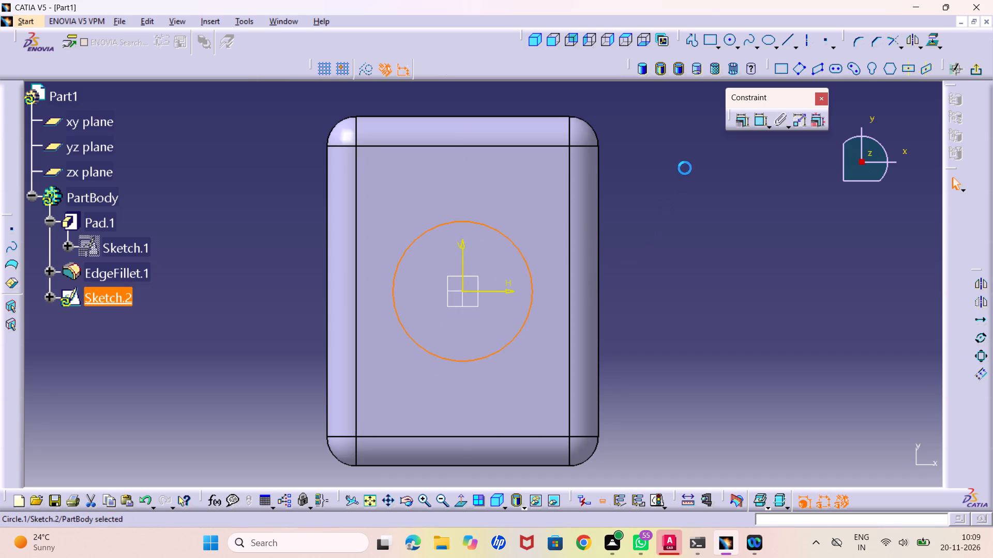
Dimension the circle's diameter and set it to 12 mm.
click(756, 118)
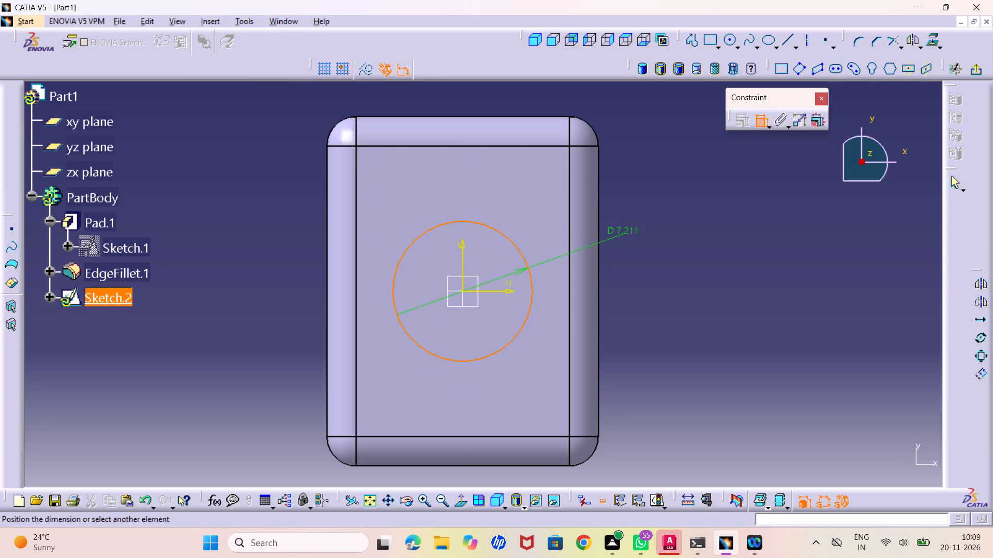
click(666, 205)
double_click(664, 203)
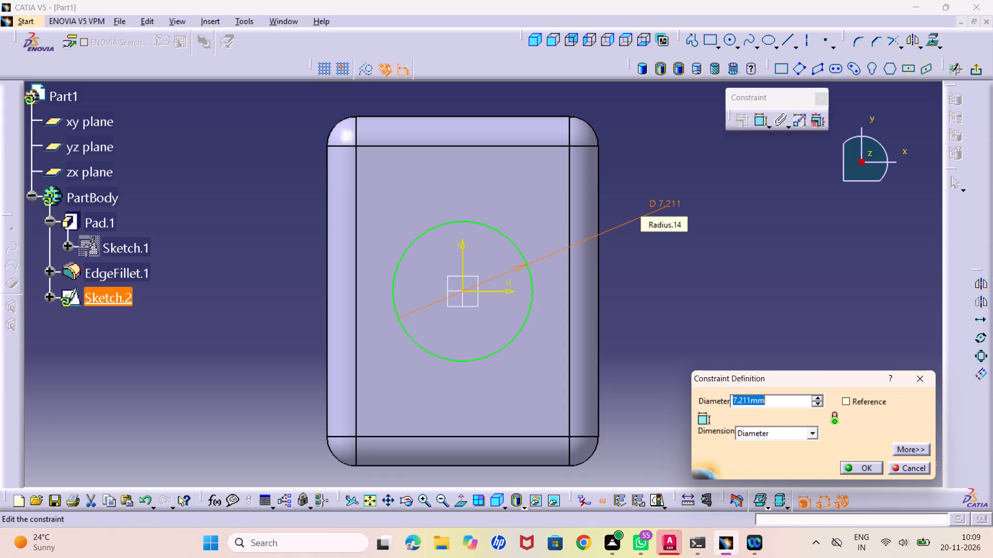
text(12)
key(Return)
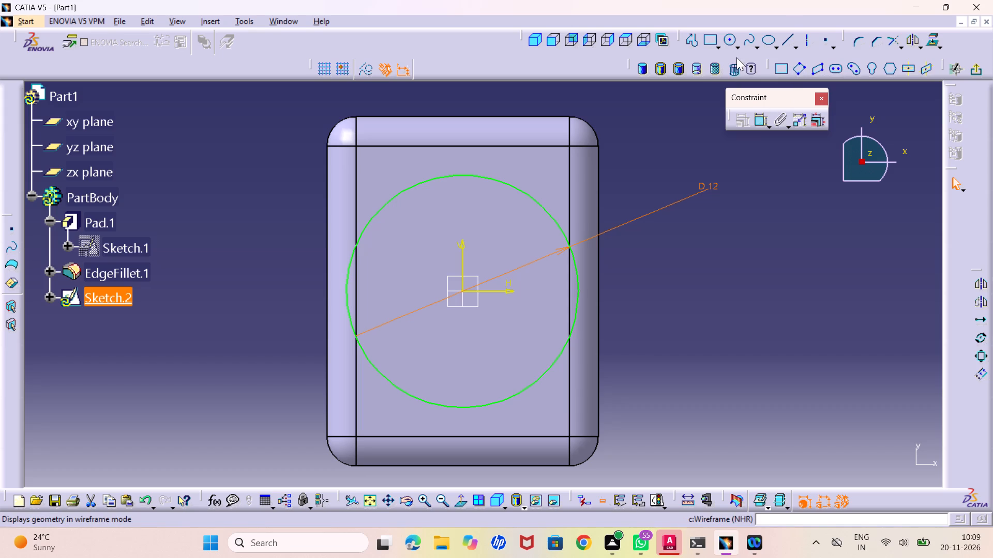
Draw a second, smaller circle centred on the origin inside the 12 mm circle.
click(731, 40)
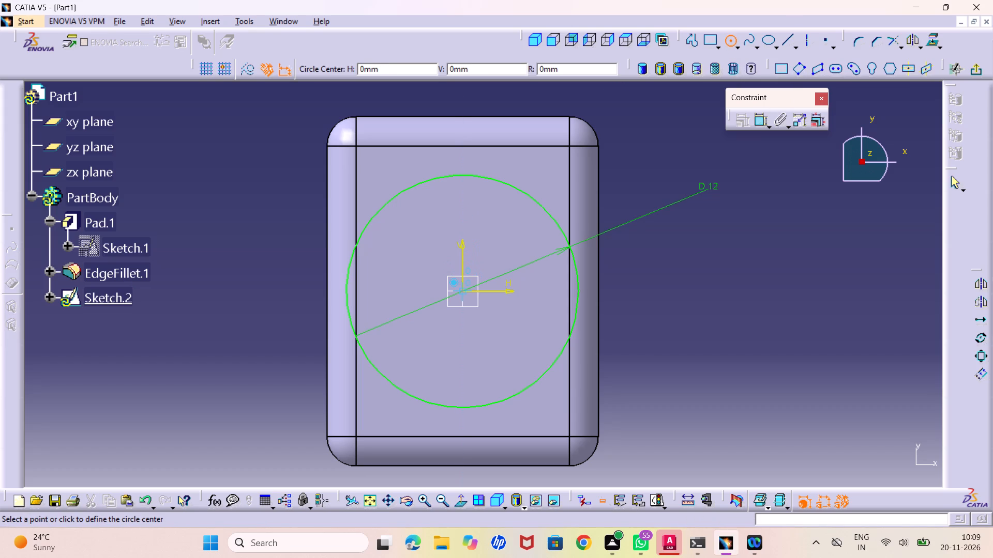
click(465, 290)
click(499, 356)
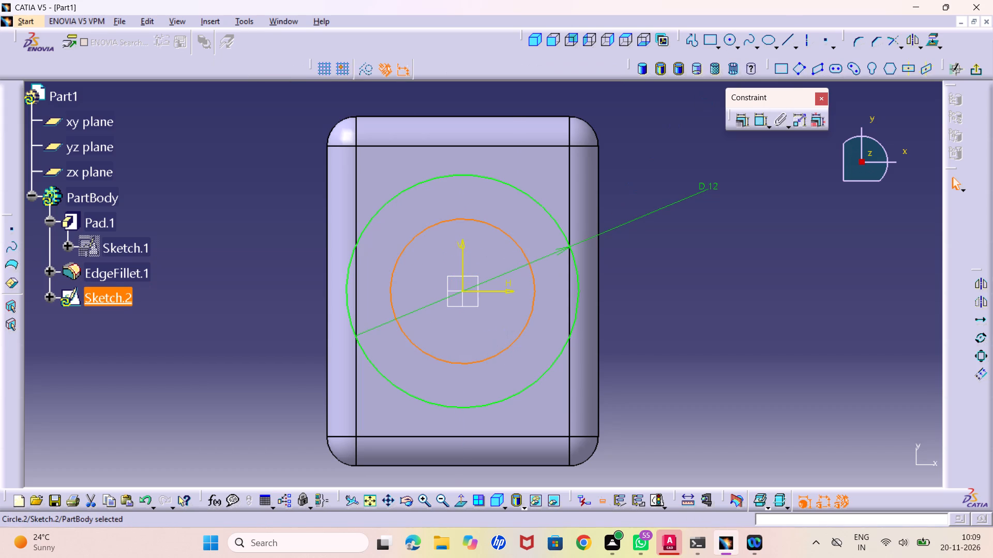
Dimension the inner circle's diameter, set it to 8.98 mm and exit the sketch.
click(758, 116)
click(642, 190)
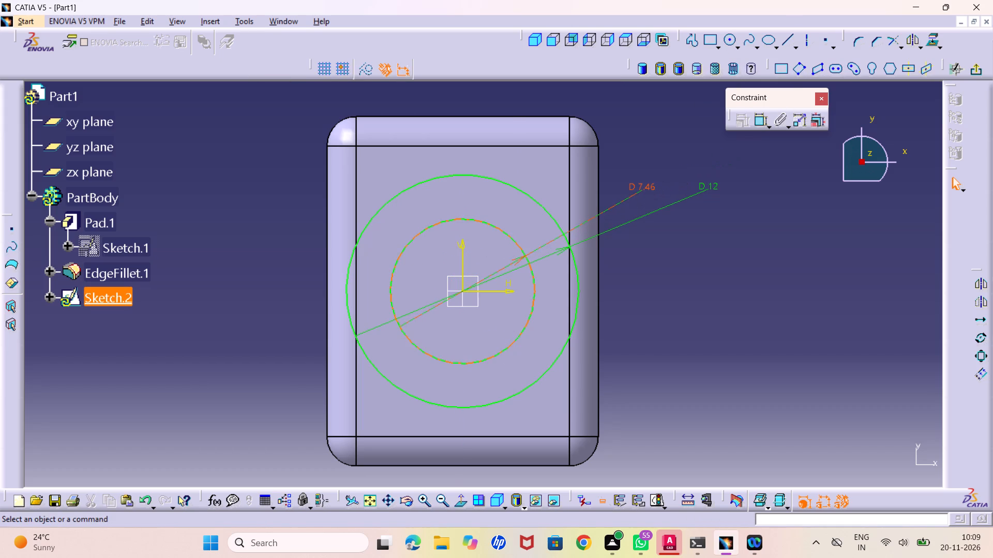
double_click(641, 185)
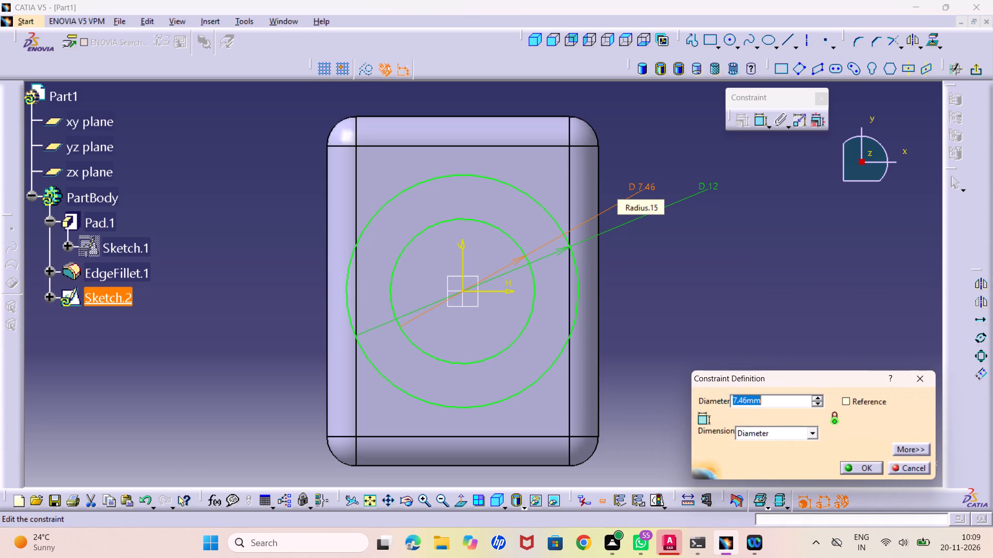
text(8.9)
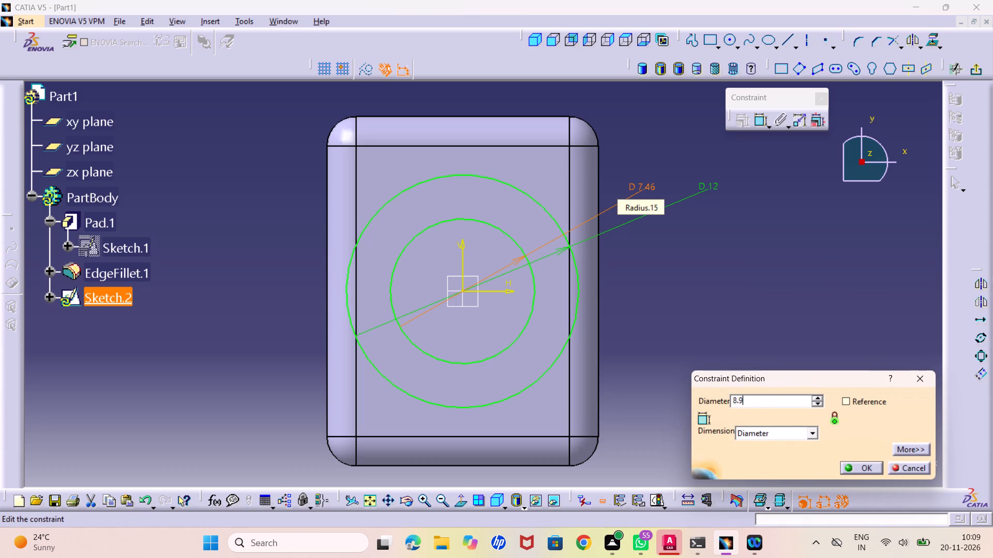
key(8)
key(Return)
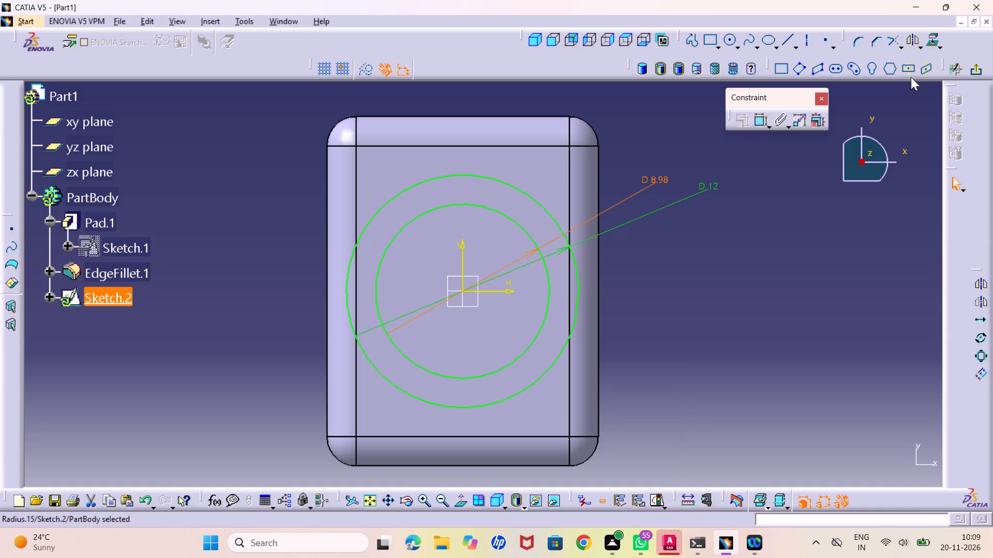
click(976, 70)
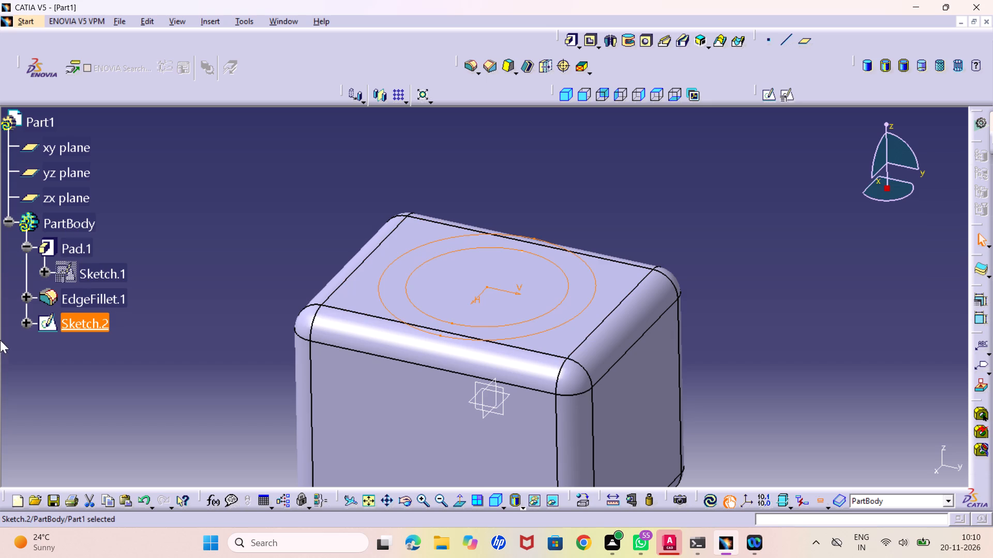
Reopen the top-face sketch, delete the inner circle together with its diameter dimension, and exit the sketch.
click(67, 326)
click(67, 326)
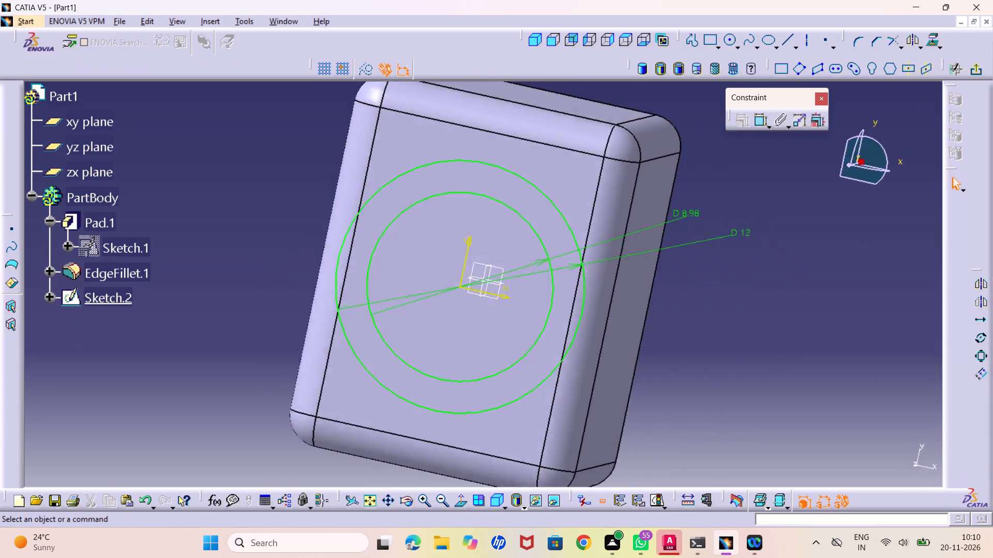
right_click(658, 179)
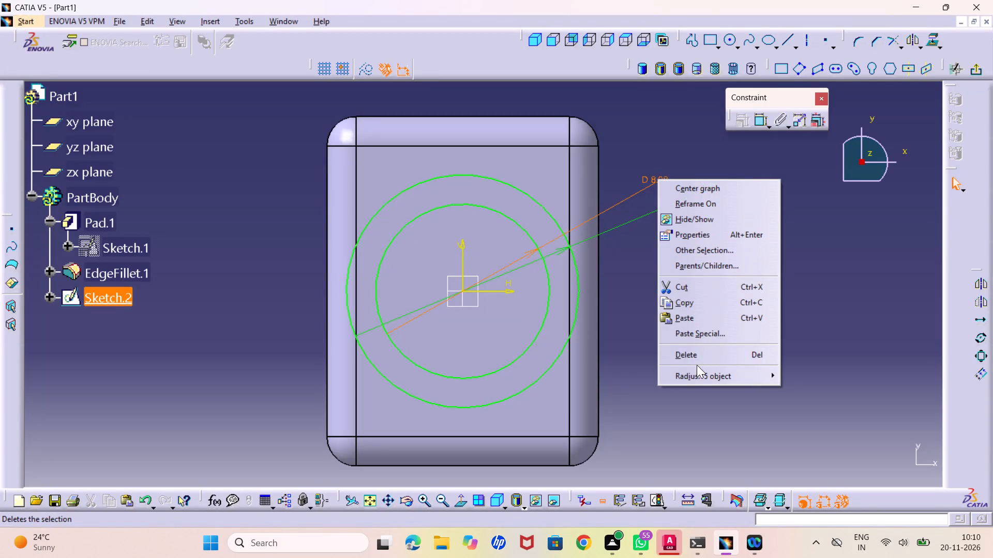
click(693, 357)
right_click(547, 282)
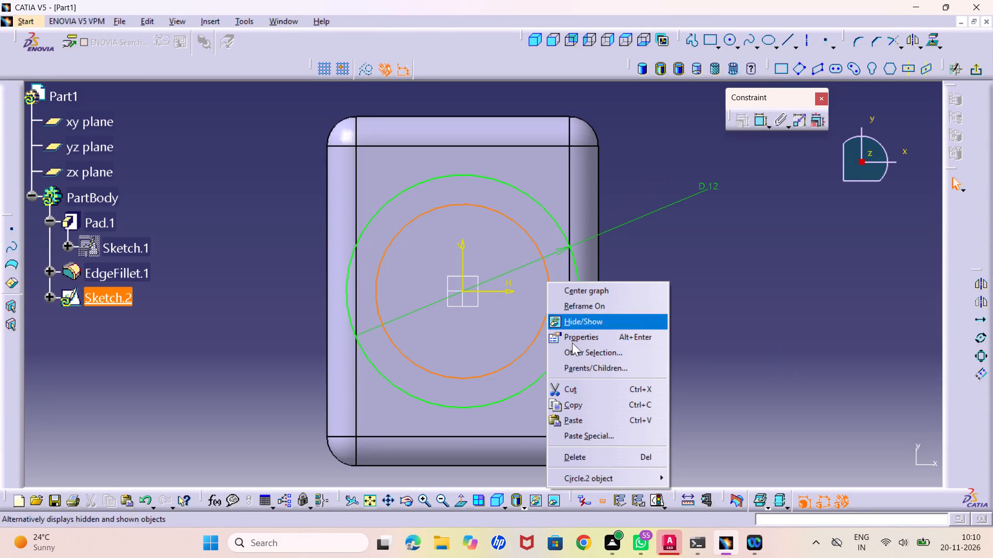
click(563, 453)
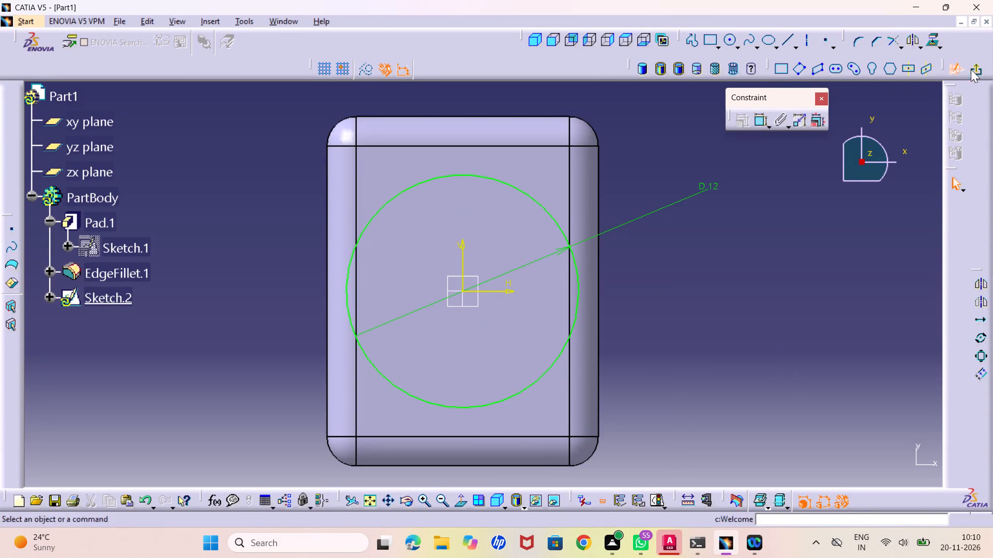
click(975, 67)
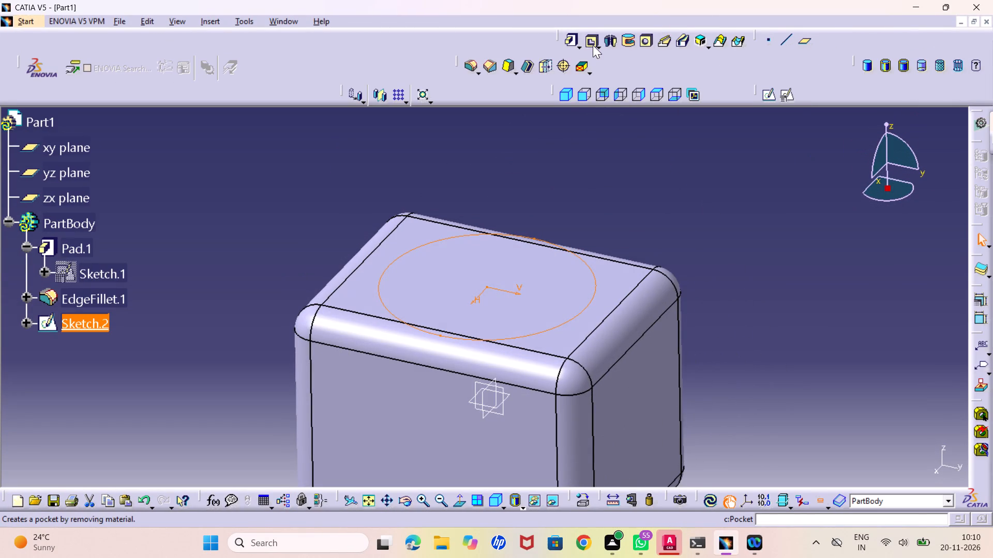
Pad the 12 mm circle sketch 1 mm upward from the block's top face.
click(571, 38)
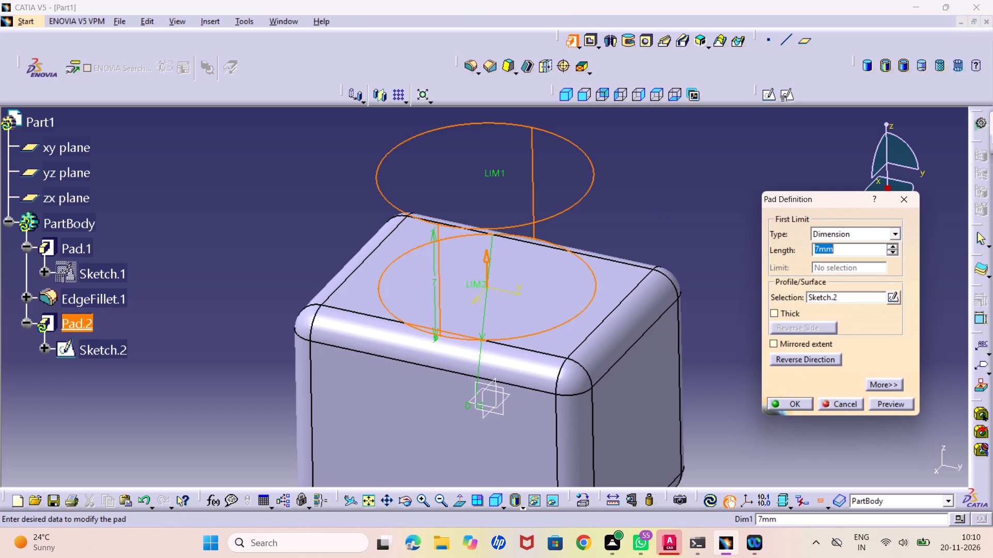
key(1)
click(897, 404)
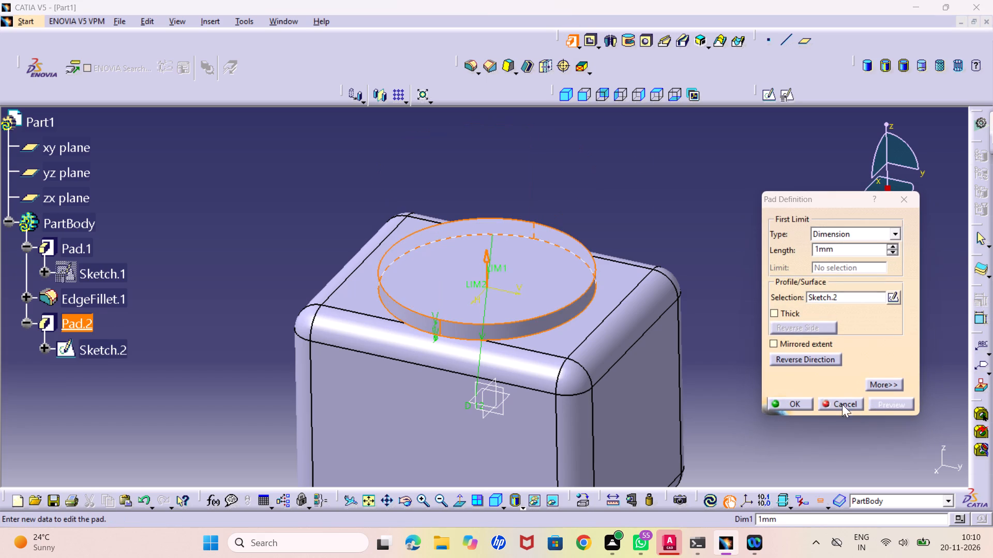
click(787, 399)
click(753, 431)
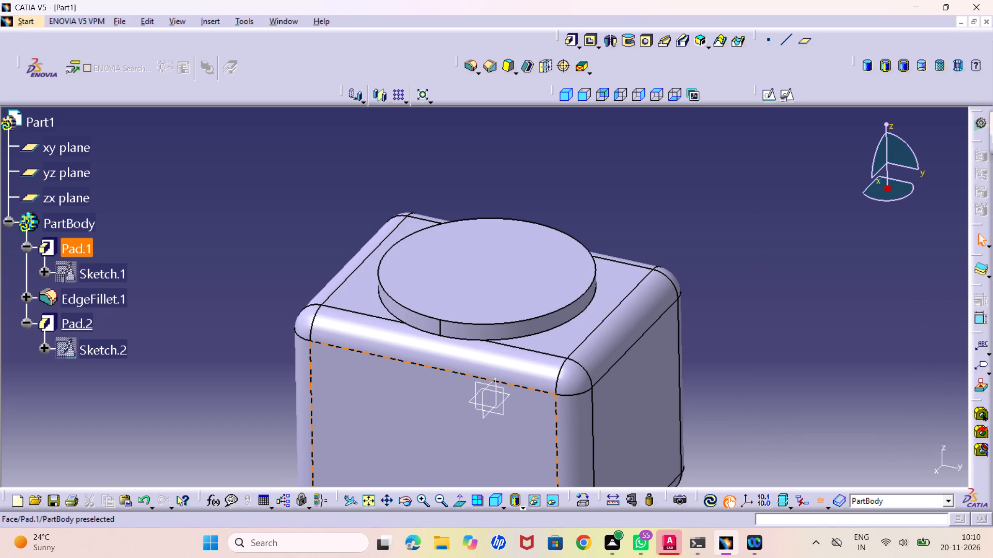
Examine the round boss on top of the block from several angles, ending in the isometric view.
middle_drag(446, 387, 444, 375)
right_click(446, 387)
right_click(446, 386)
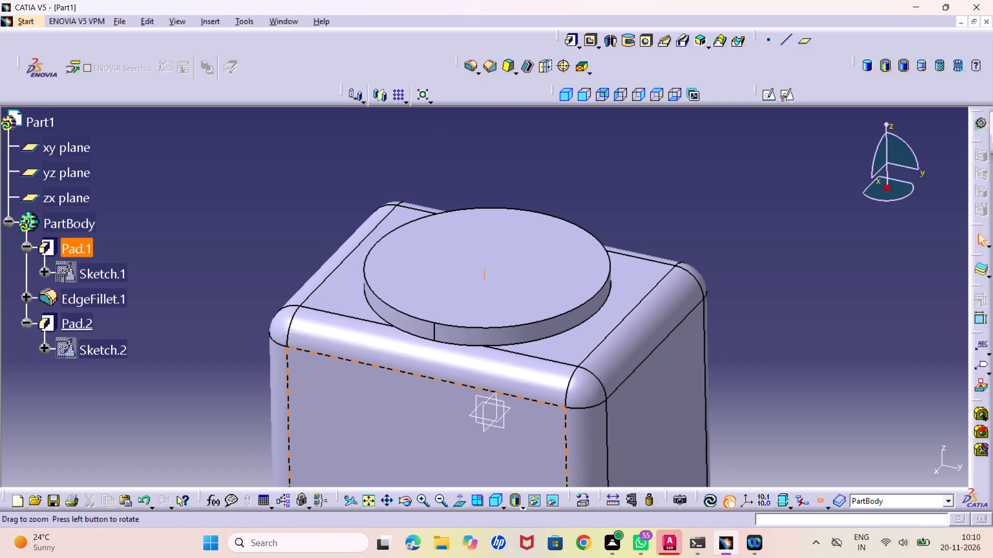
middle_drag(444, 375, 444, 369)
middle_drag(450, 375, 612, 479)
right_drag(450, 375, 612, 479)
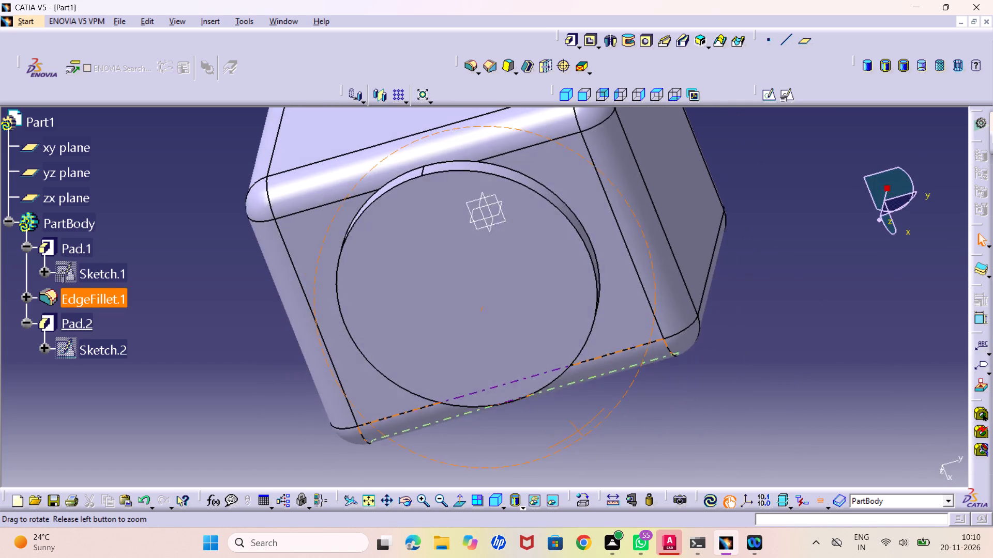
middle_drag(612, 479, 605, 472)
right_drag(612, 479, 511, 458)
middle_drag(596, 464, 576, 458)
middle_drag(408, 417, 397, 404)
right_drag(408, 417, 397, 404)
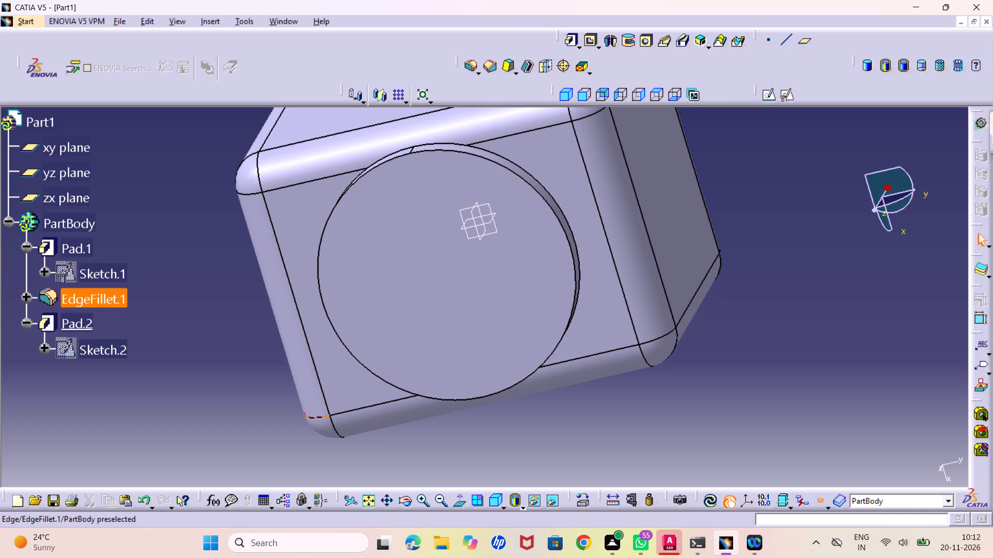
middle_drag(437, 445, 482, 170)
right_drag(437, 445, 482, 170)
click(585, 93)
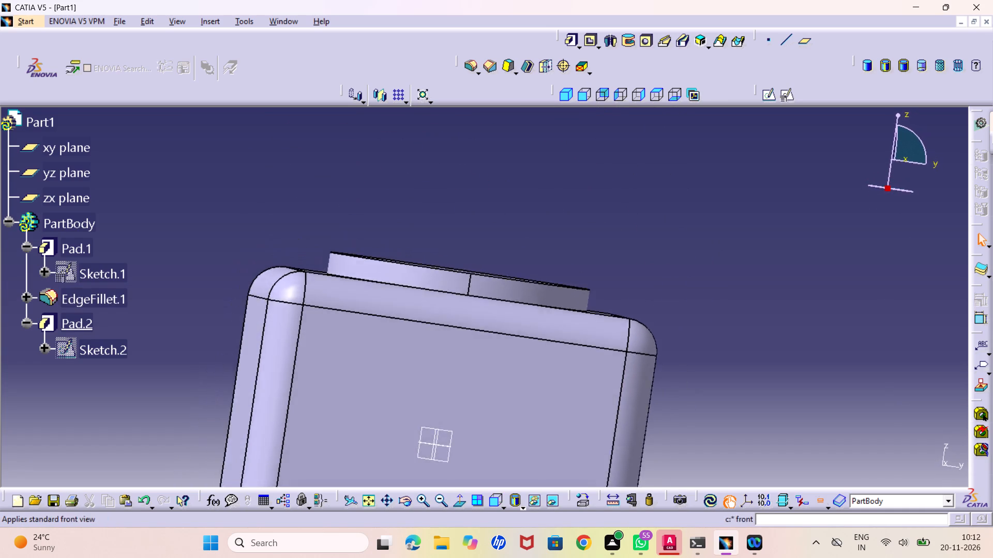
click(568, 99)
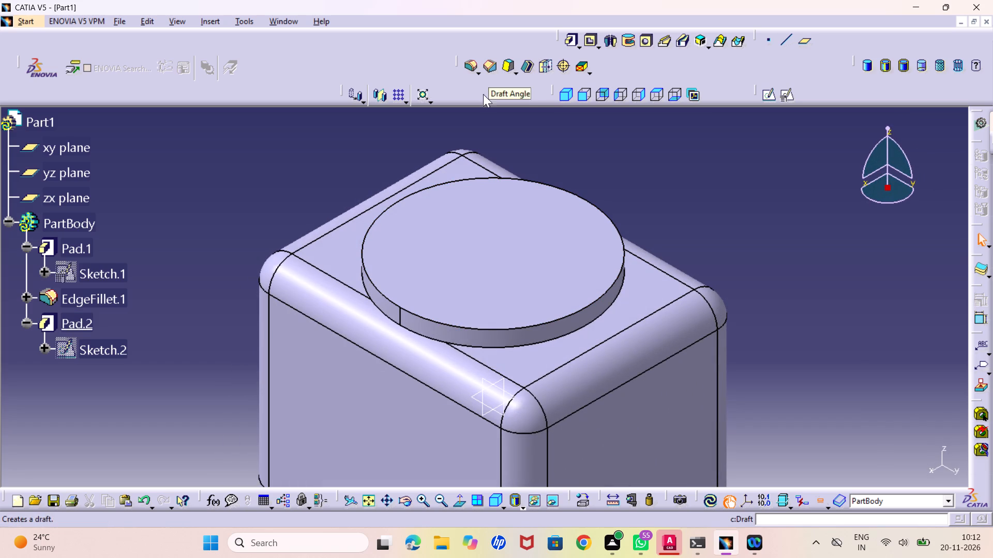
Chamfer the upper circular edge of the round boss with a length of 1 mm at 45 degrees.
click(546, 323)
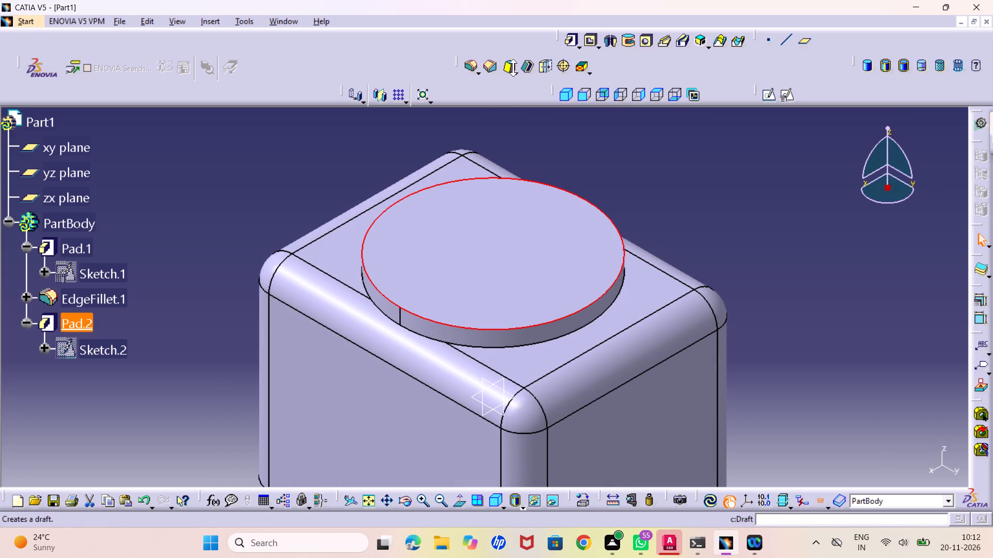
click(494, 63)
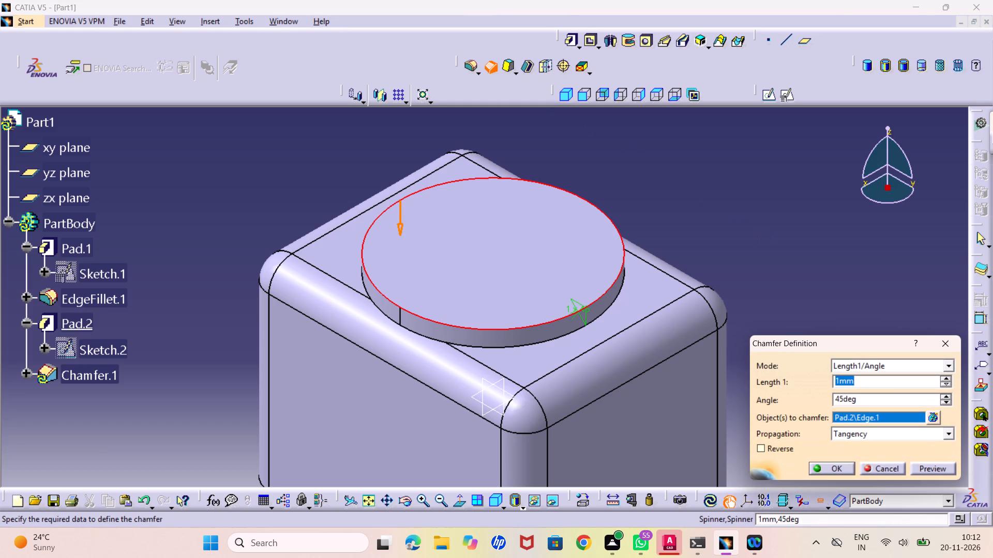
click(939, 463)
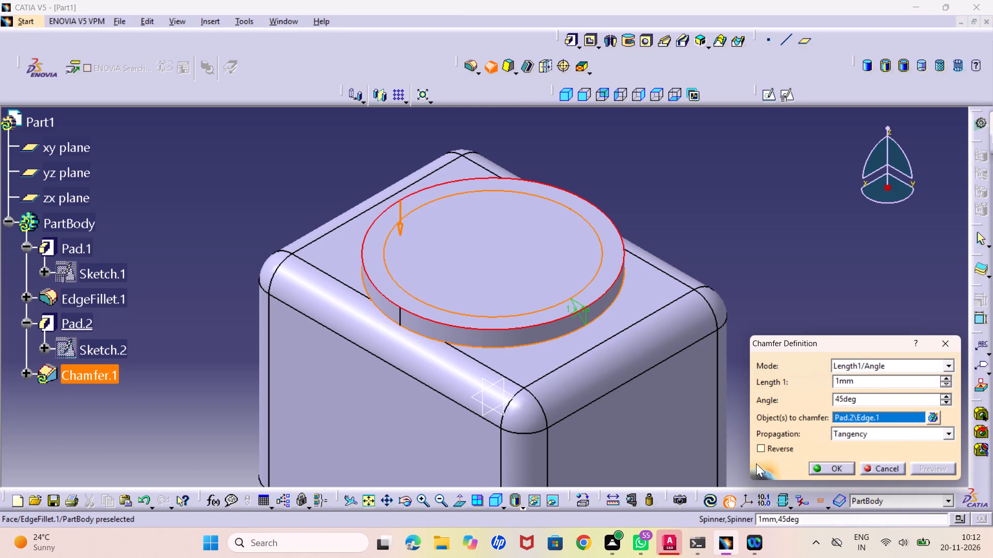
click(830, 469)
click(814, 292)
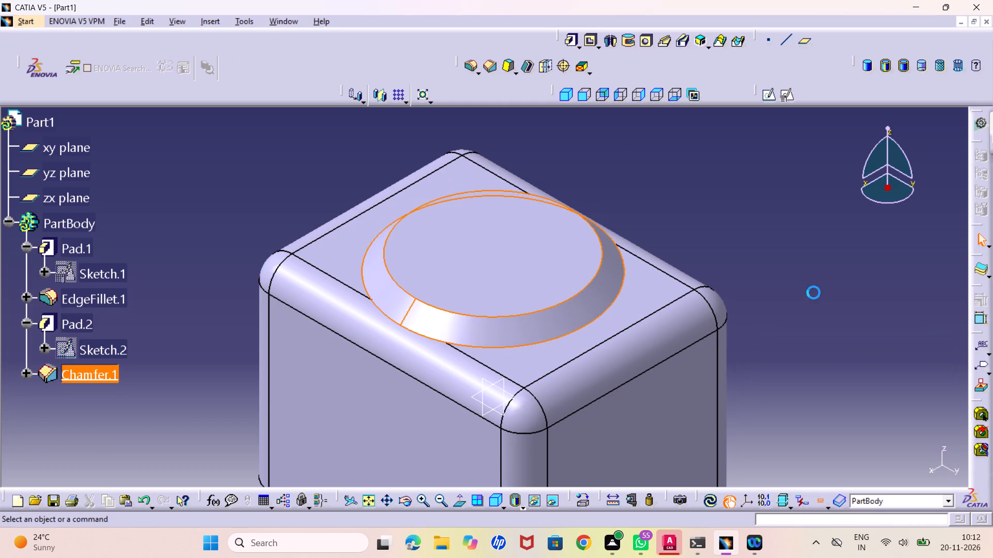
Examine the chamfered boss and its base edge on the block's top face from several angles.
middle_drag(424, 396, 630, 209)
right_drag(507, 338, 492, 376)
middle_drag(612, 229, 562, 293)
middle_drag(510, 351, 492, 376)
right_drag(492, 376, 491, 371)
middle_drag(518, 319, 432, 433)
right_drag(518, 319, 431, 423)
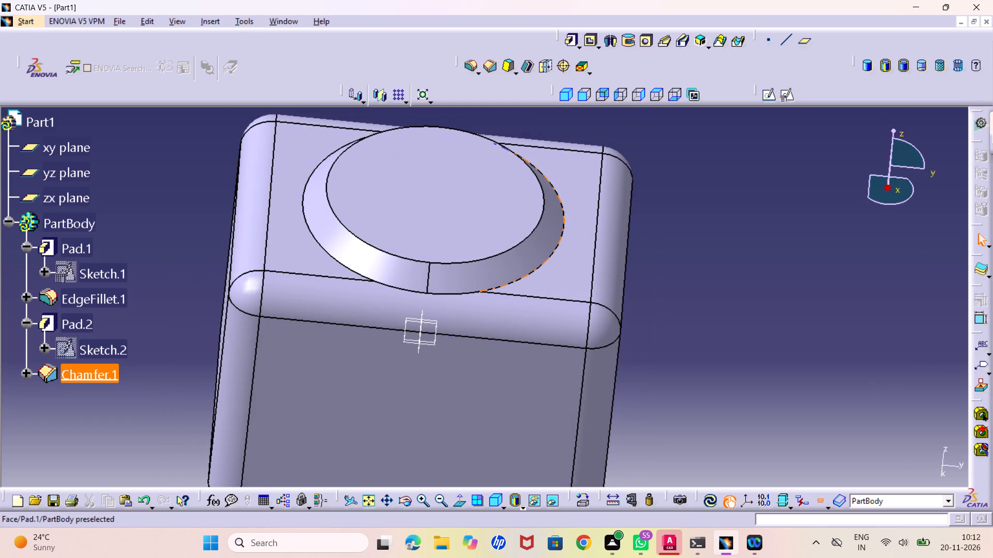
middle_drag(521, 254, 499, 282)
right_drag(521, 254, 499, 282)
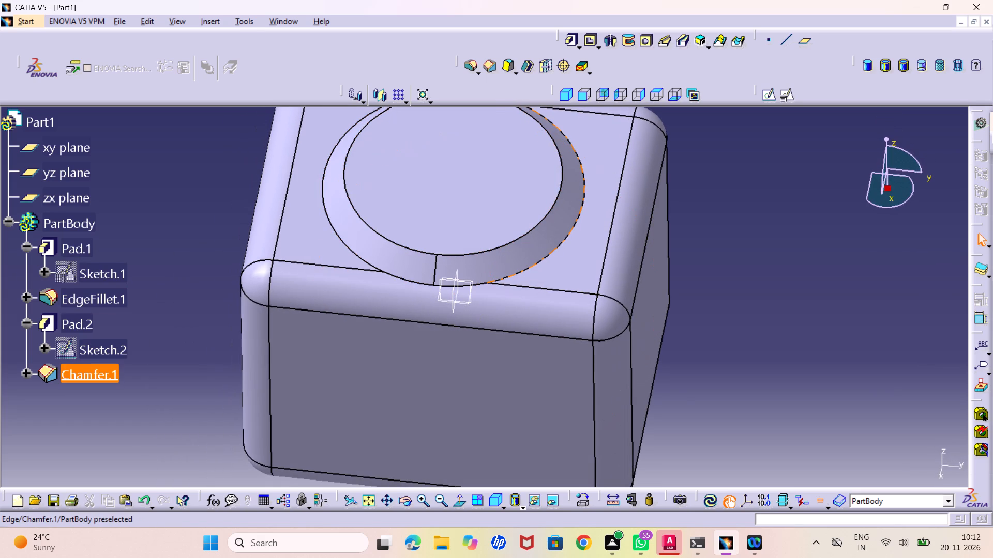
click(543, 260)
middle_drag(444, 259, 463, 333)
click(795, 318)
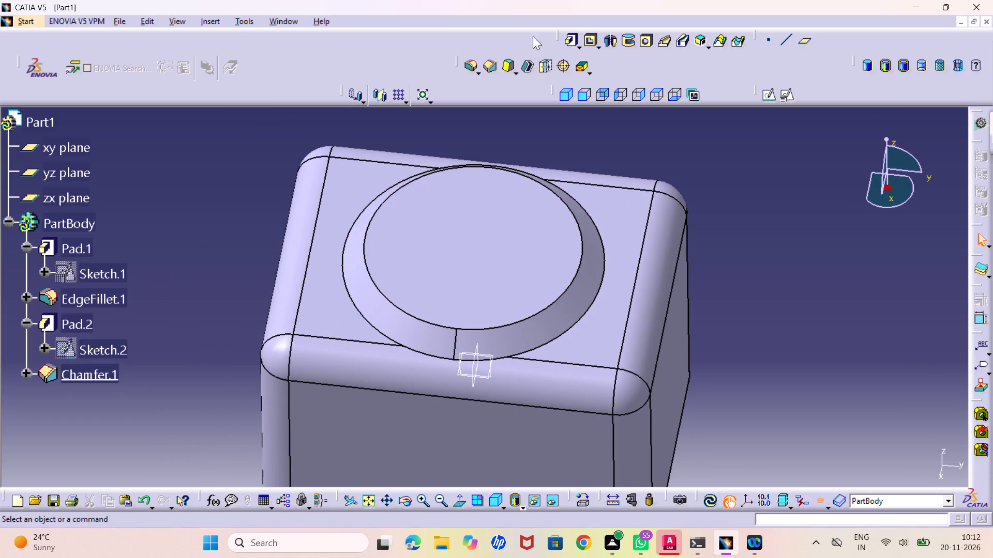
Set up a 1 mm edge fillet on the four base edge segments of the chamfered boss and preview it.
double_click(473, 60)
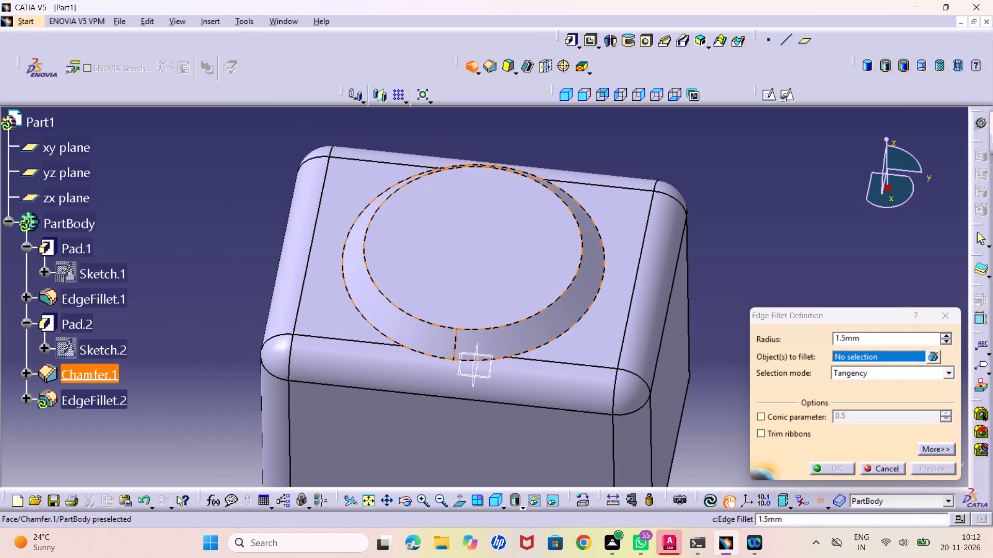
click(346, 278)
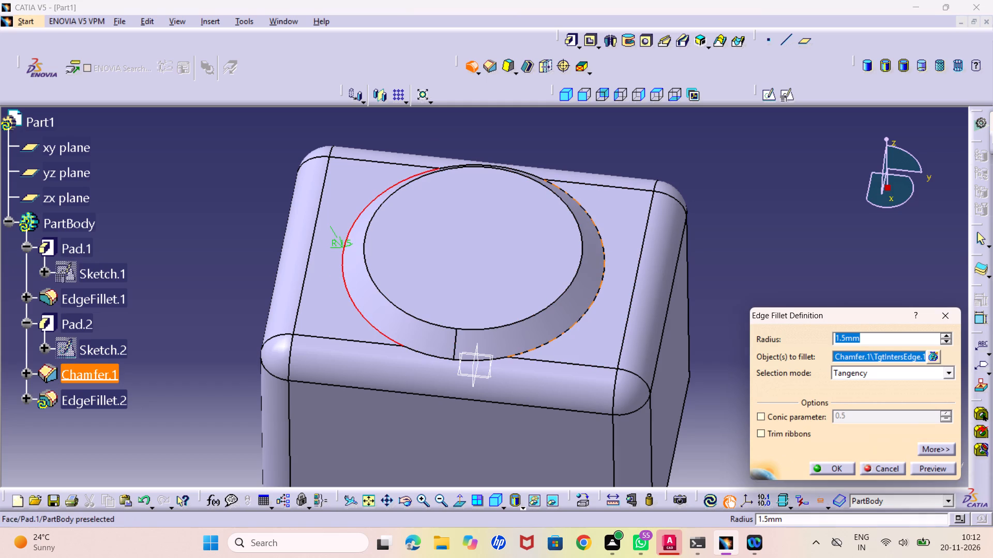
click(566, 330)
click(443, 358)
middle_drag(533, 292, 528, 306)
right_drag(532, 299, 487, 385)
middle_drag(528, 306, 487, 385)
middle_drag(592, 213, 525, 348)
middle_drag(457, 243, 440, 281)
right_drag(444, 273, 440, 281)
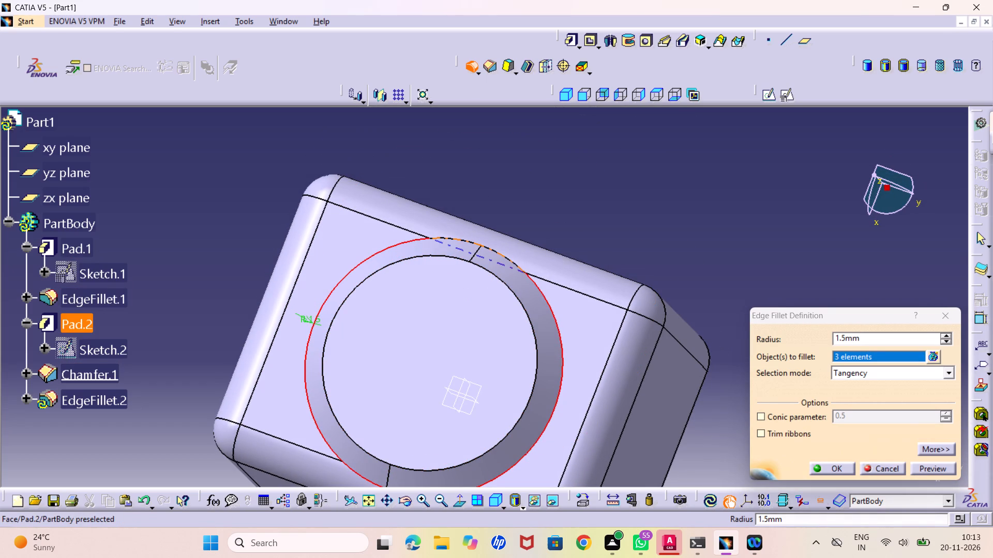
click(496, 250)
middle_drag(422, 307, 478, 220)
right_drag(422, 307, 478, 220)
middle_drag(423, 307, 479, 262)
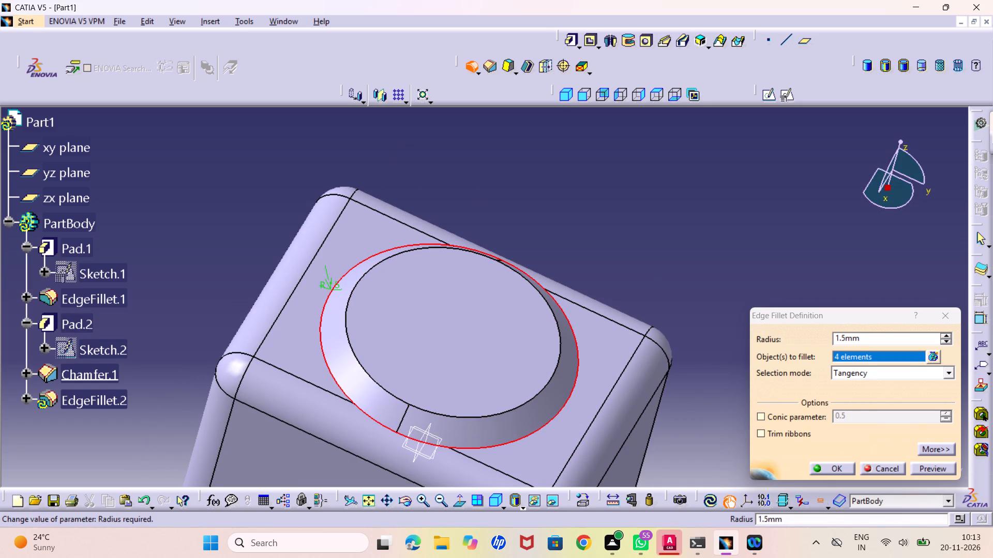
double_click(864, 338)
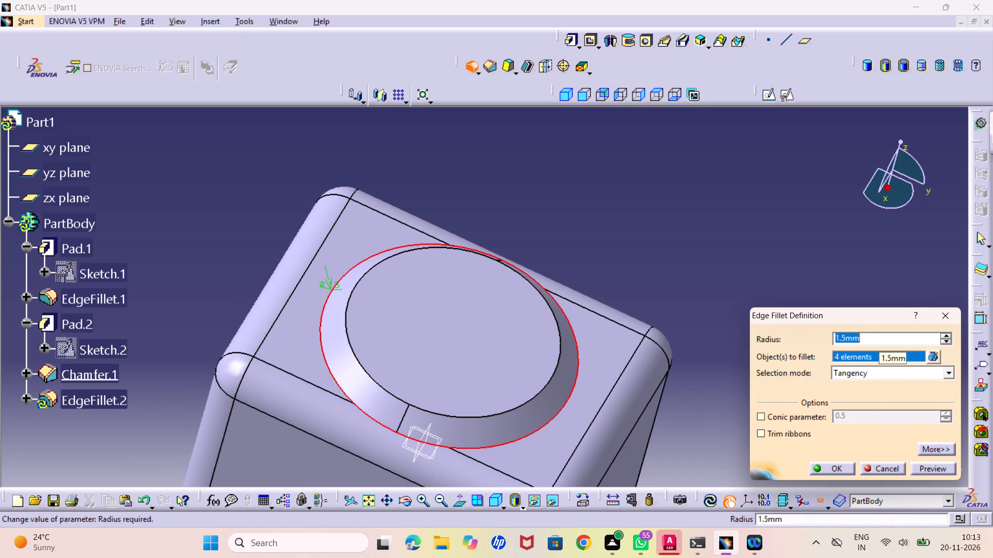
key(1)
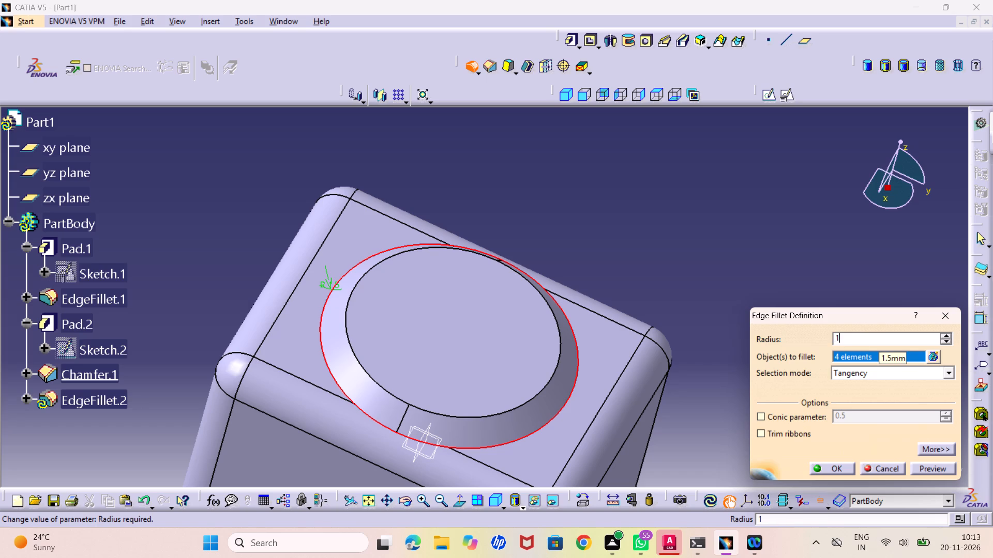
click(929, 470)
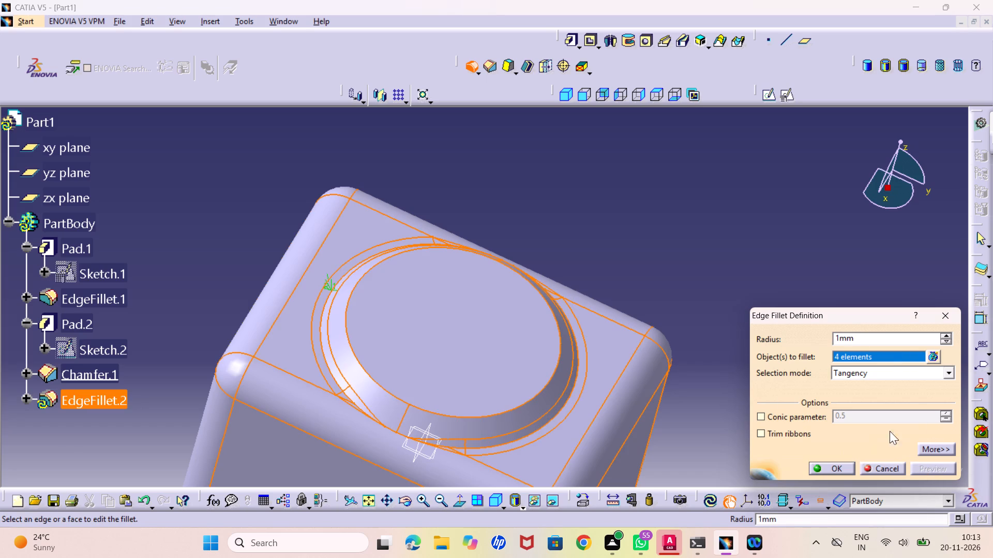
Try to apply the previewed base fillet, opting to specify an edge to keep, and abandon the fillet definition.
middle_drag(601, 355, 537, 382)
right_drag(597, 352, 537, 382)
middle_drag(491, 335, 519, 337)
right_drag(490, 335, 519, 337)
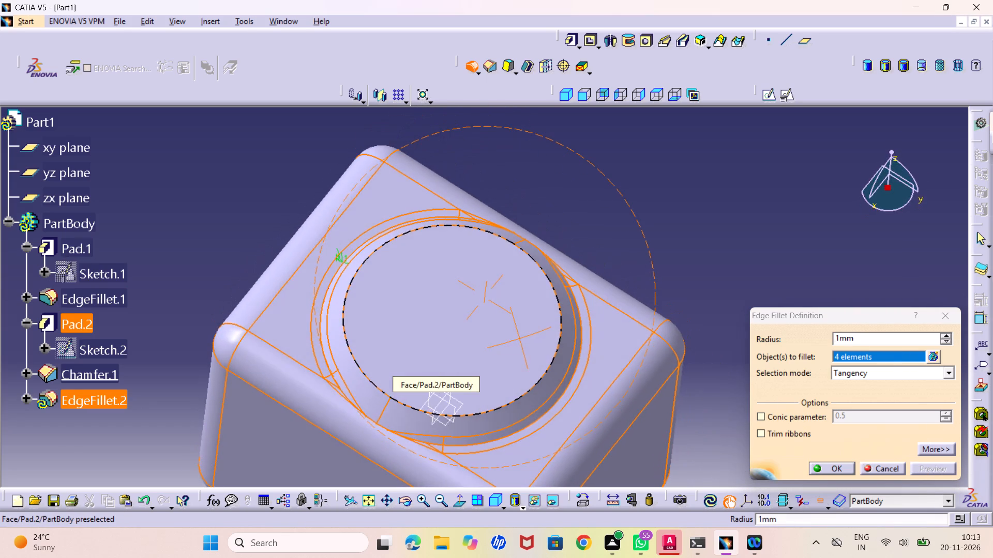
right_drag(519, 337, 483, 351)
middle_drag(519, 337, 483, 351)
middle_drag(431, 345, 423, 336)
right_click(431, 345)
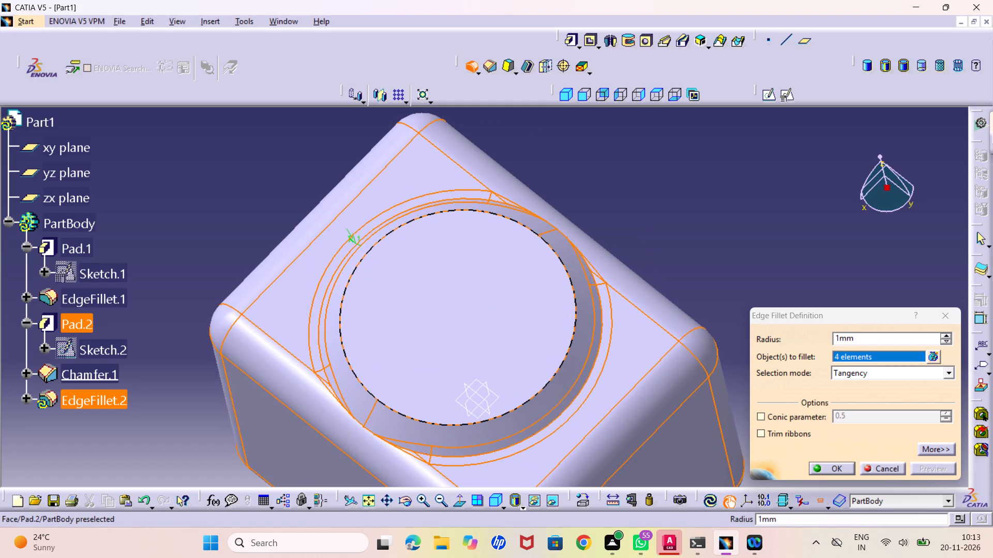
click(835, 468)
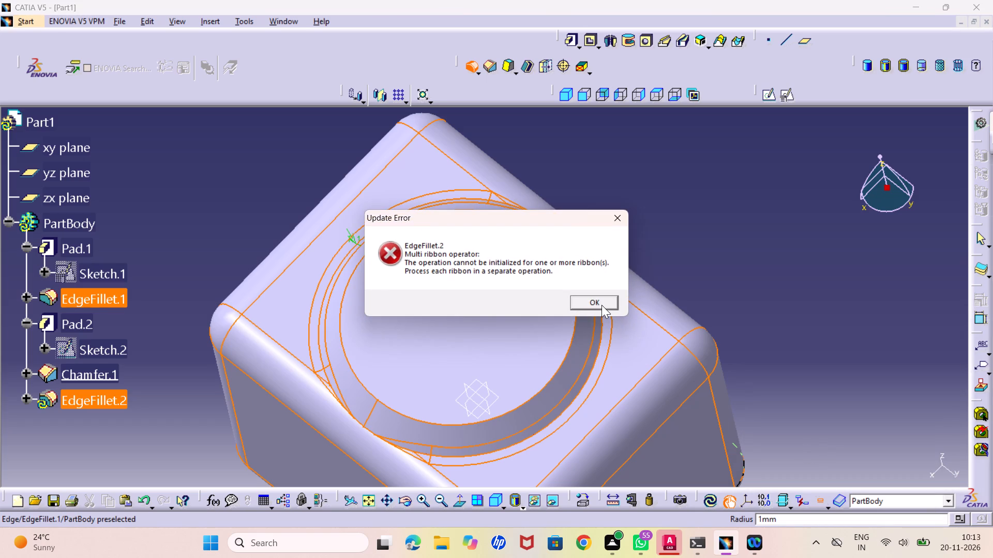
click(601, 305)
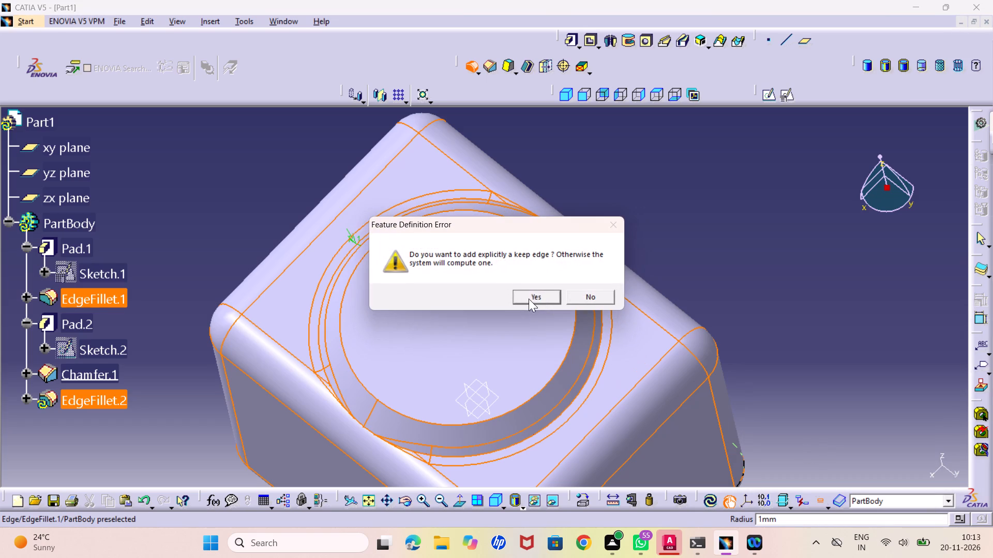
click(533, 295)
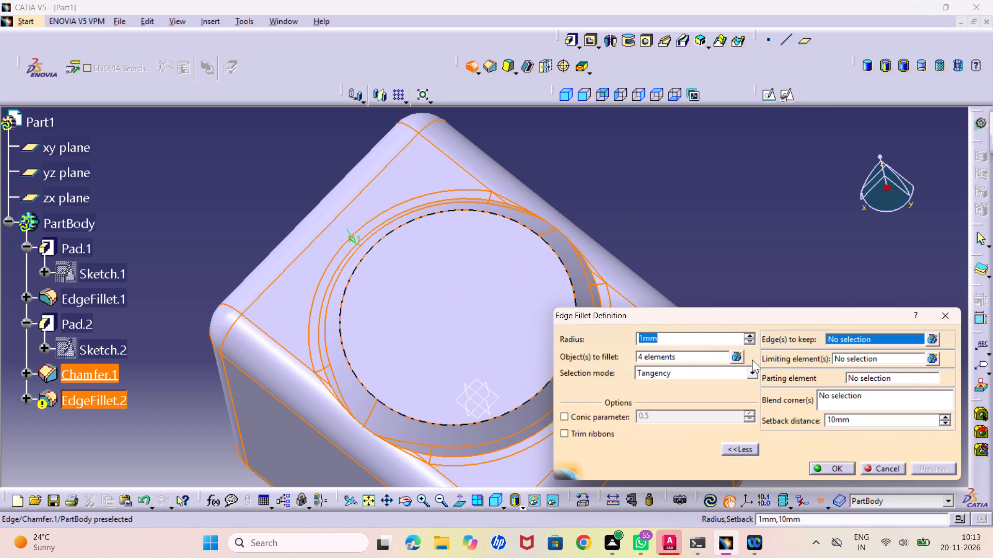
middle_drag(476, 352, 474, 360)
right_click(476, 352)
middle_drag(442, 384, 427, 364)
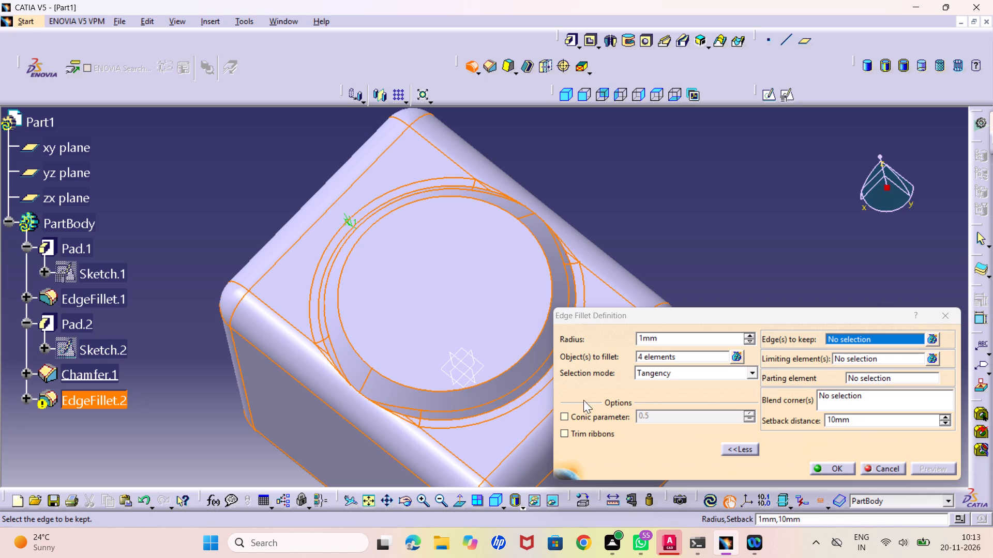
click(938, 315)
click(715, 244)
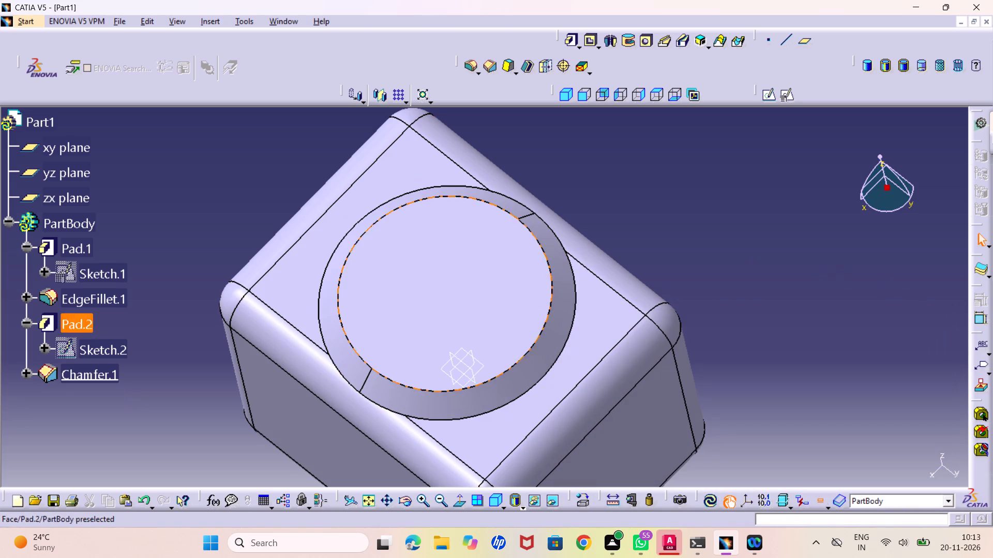
Undo the chamfer on the round boss's upper edge.
click(472, 417)
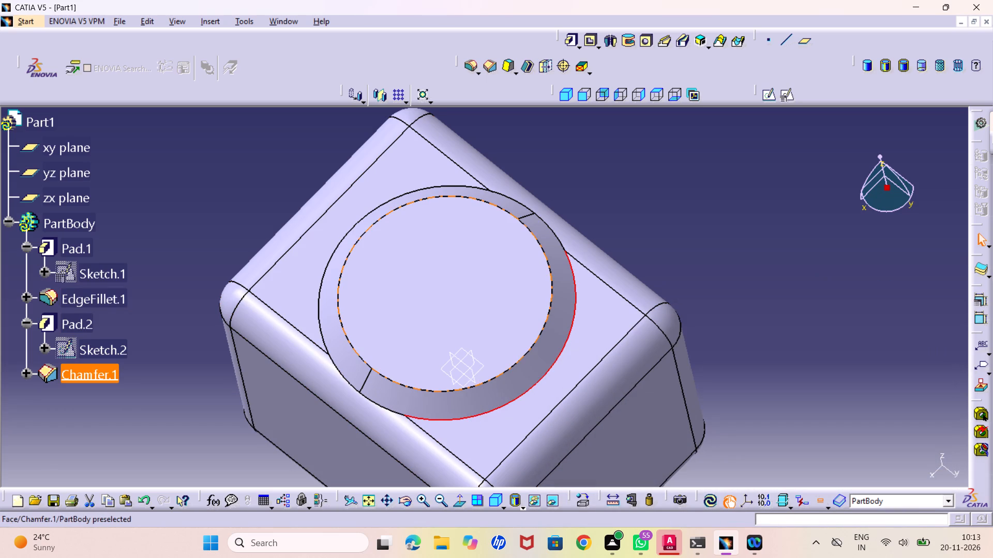
click(756, 293)
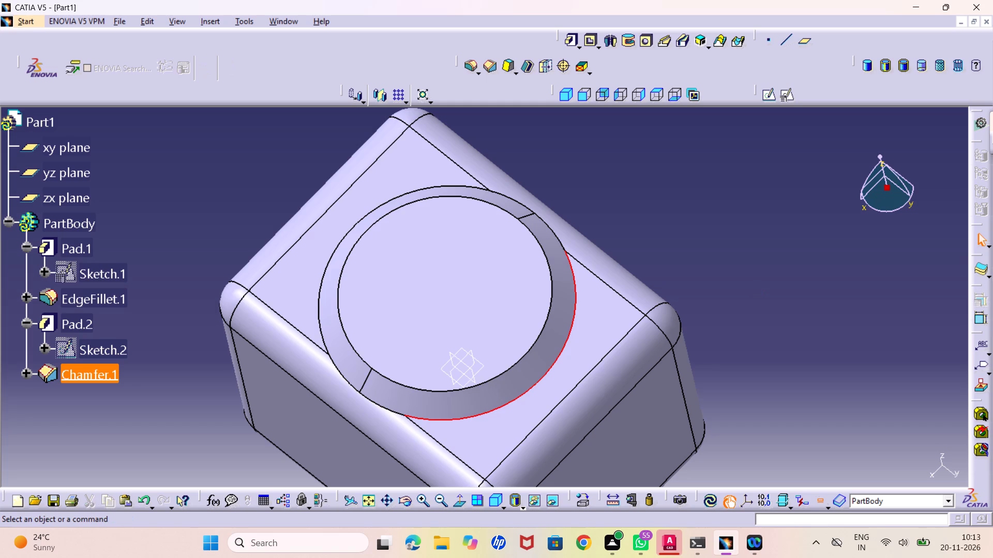
key(ctrl+z)
key(ctrl+z)
key(ctrl+z)
key(ctrl+z)
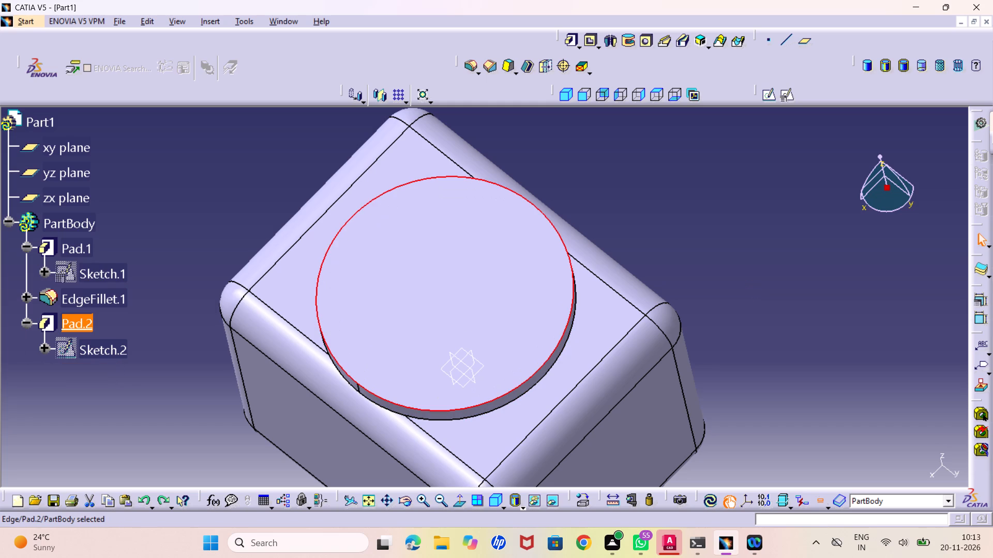
click(747, 285)
Fillet all four base edge segments of the round boss, where it meets the block's top face, with a 1.5 mm radius.
middle_drag(454, 394, 451, 376)
right_drag(453, 392, 451, 376)
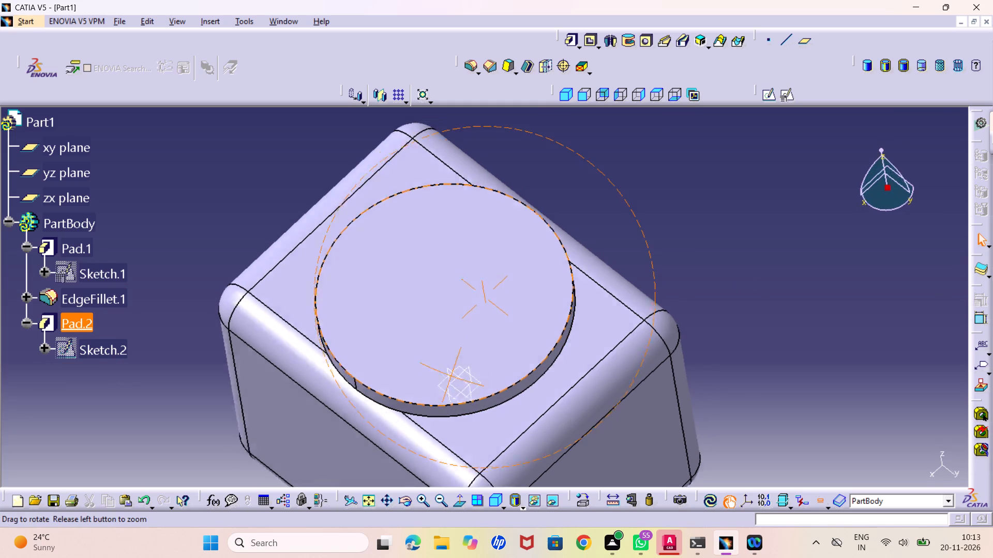
right_drag(451, 376, 467, 311)
middle_drag(451, 376, 467, 311)
click(435, 404)
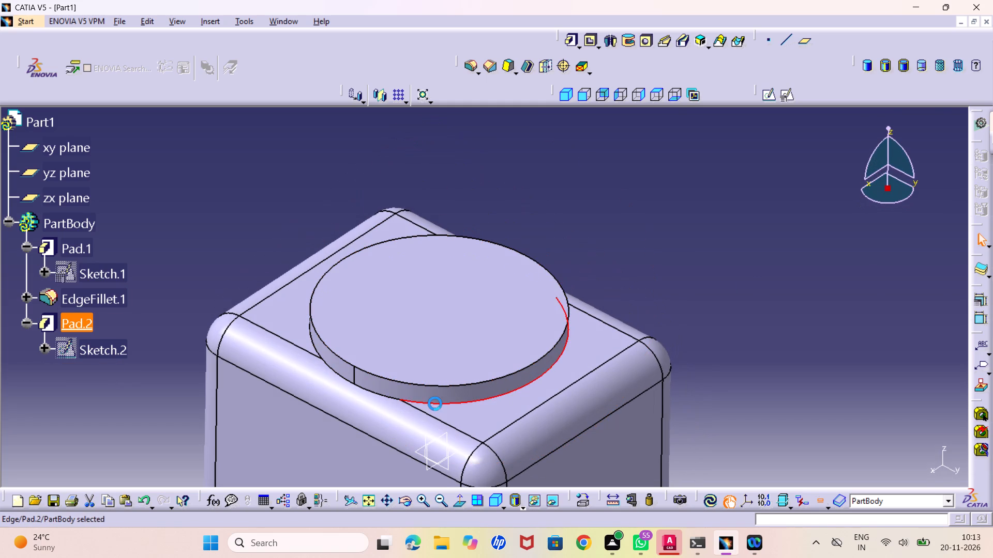
click(313, 345)
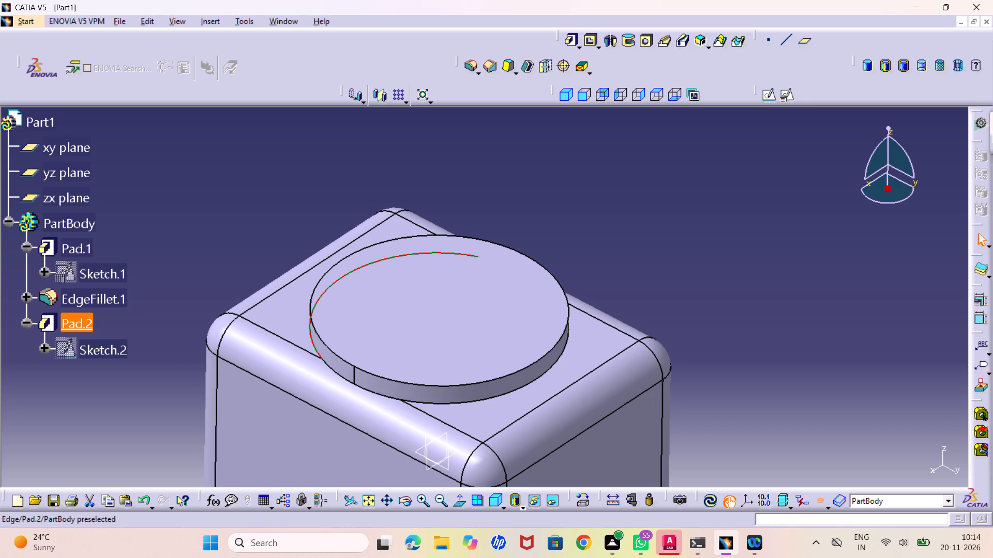
drag(550, 183, 541, 163)
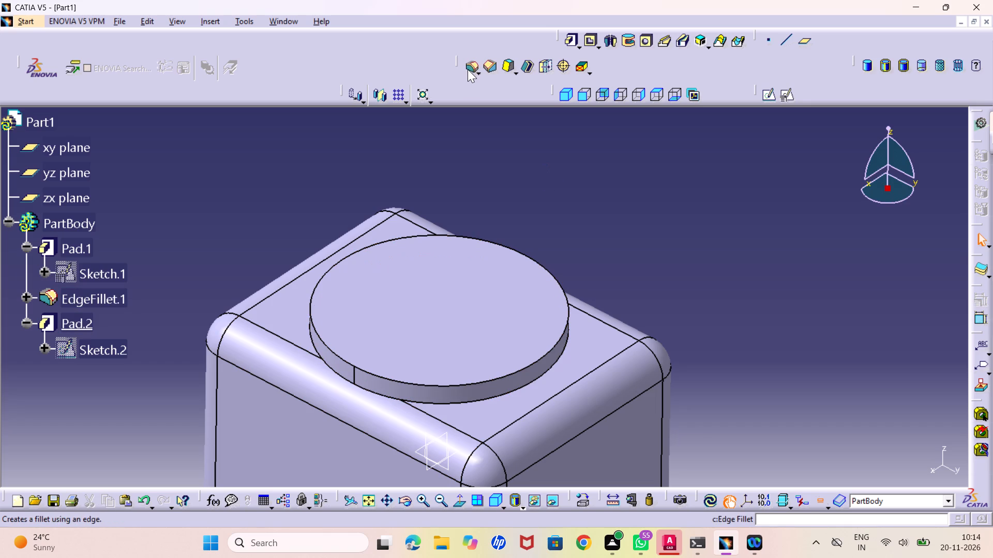
double_click(467, 65)
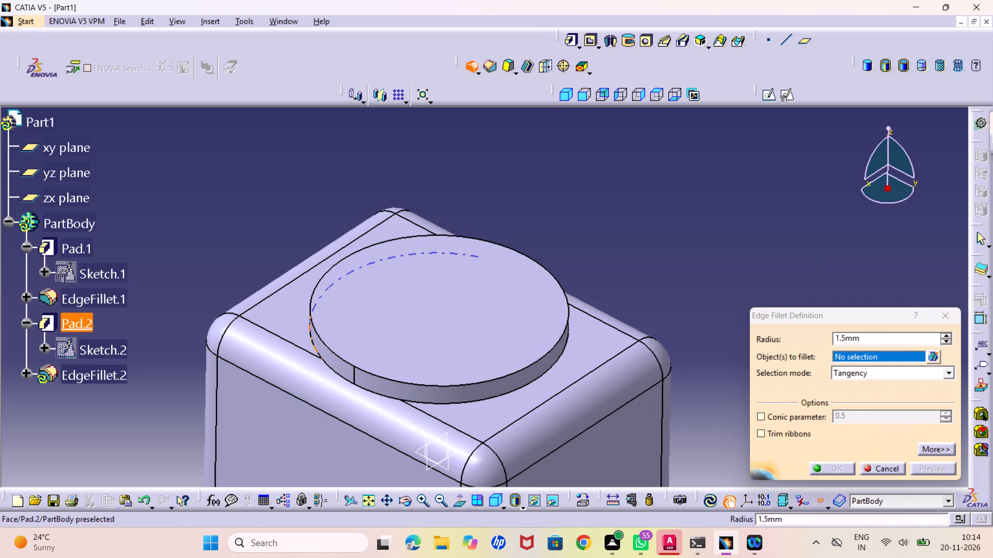
click(310, 338)
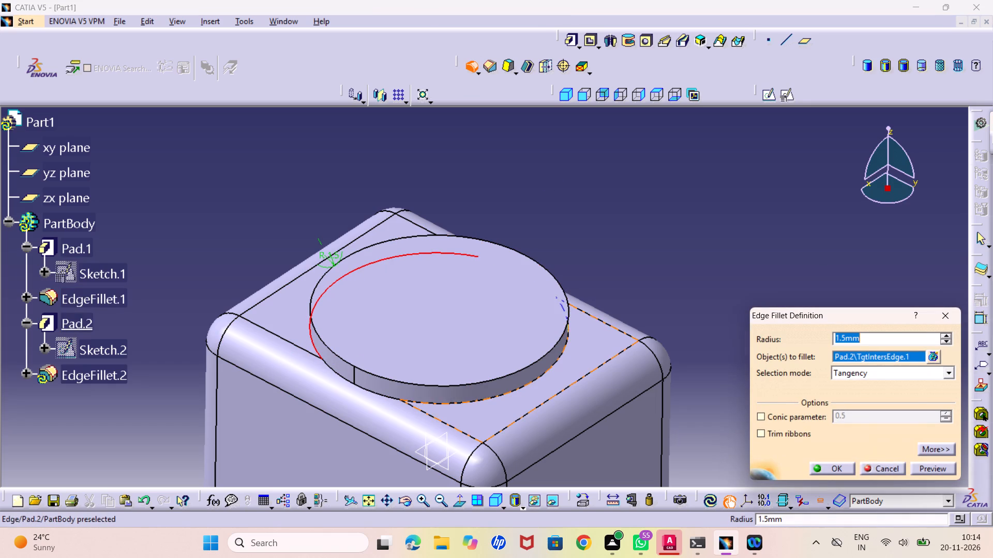
click(492, 394)
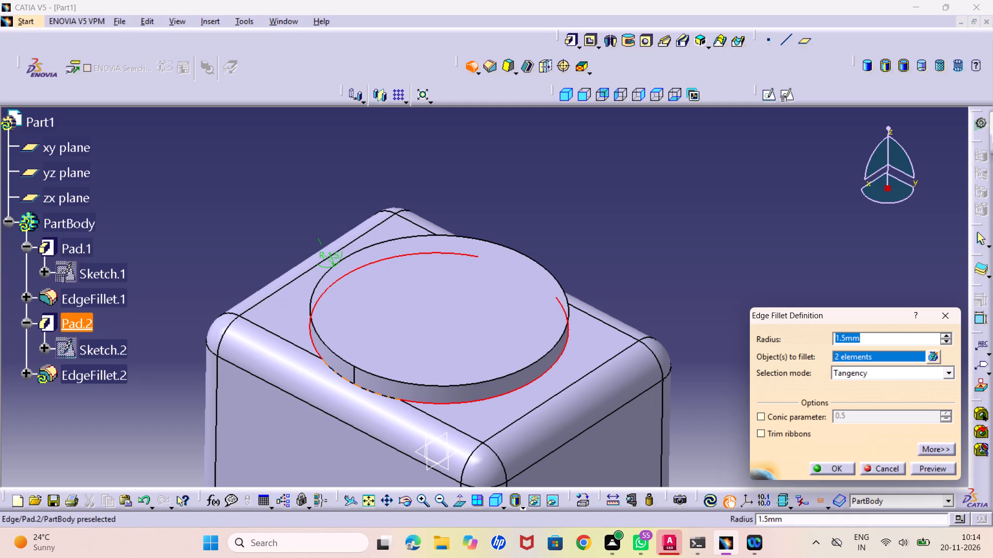
click(332, 369)
middle_drag(513, 330, 297, 393)
right_drag(513, 330, 297, 393)
click(613, 285)
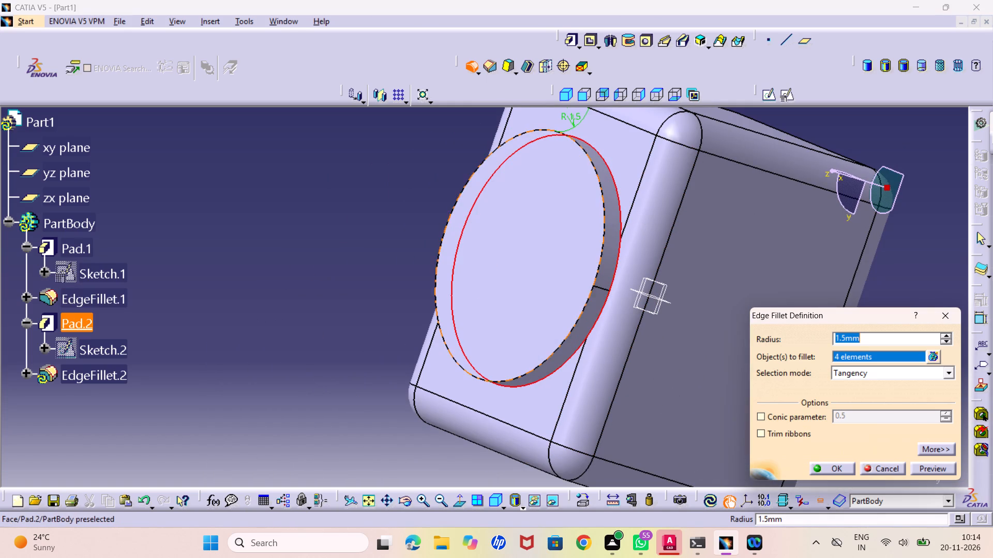
middle_drag(275, 269, 497, 235)
right_drag(273, 269, 497, 235)
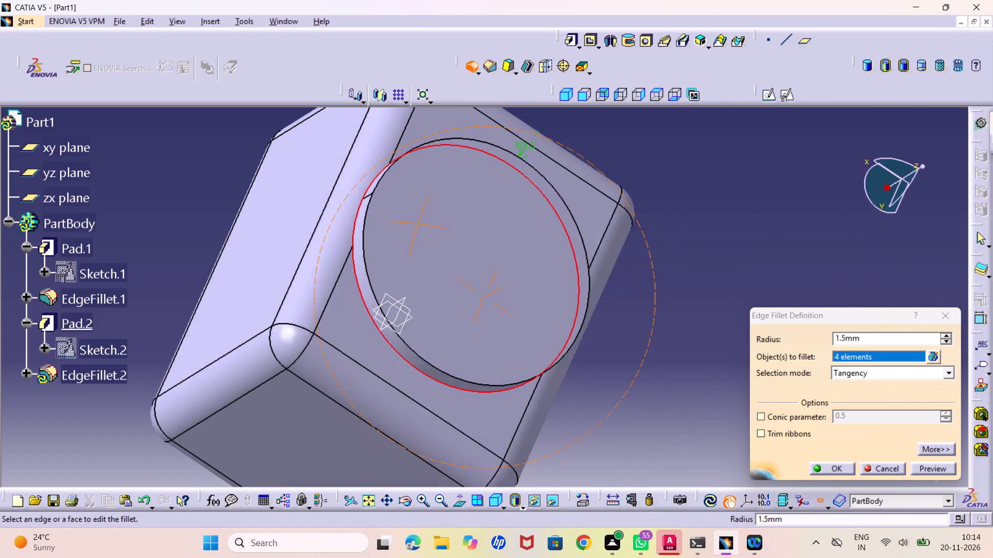
middle_drag(497, 235, 505, 230)
right_drag(497, 235, 505, 230)
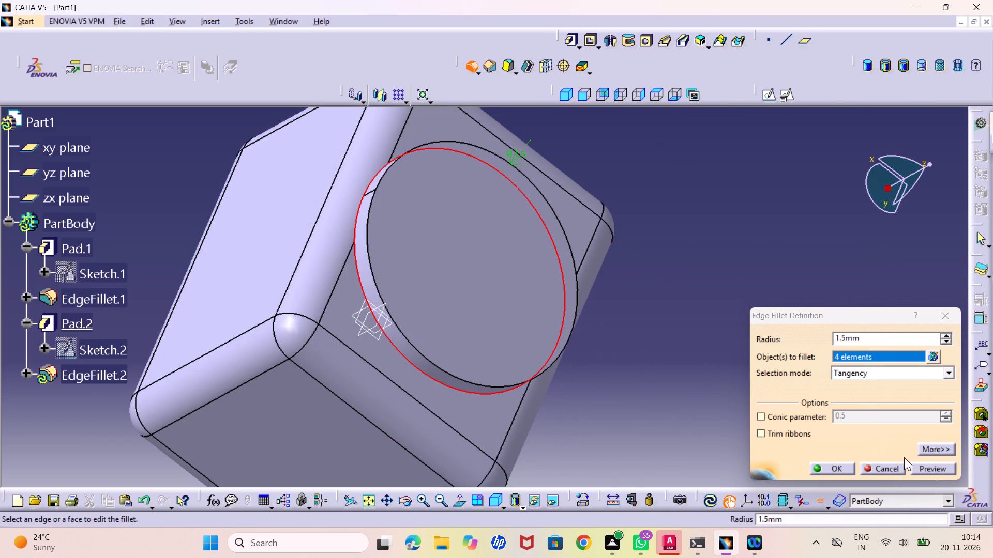
click(928, 467)
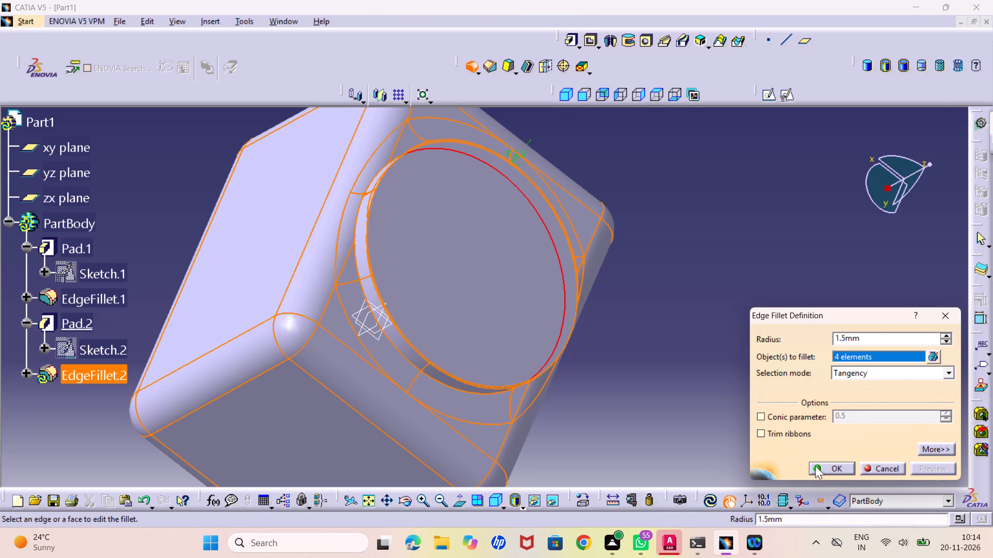
click(815, 466)
Examine the filleted base of the boss from several angles, ending in the isometric view.
click(662, 403)
middle_drag(507, 349, 401, 344)
right_drag(508, 348, 401, 344)
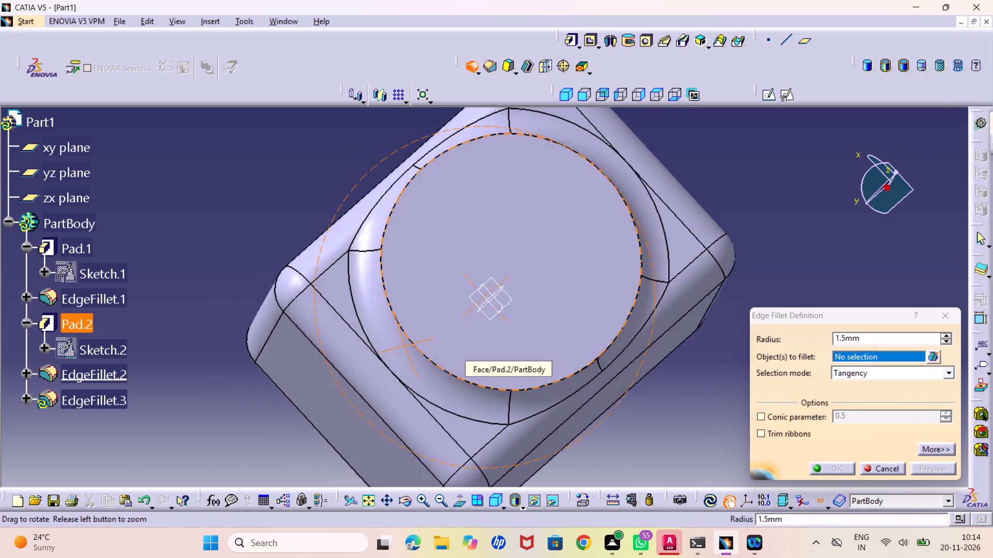
middle_drag(401, 344, 381, 328)
right_drag(401, 344, 381, 328)
scroll(381, 328, up, 1)
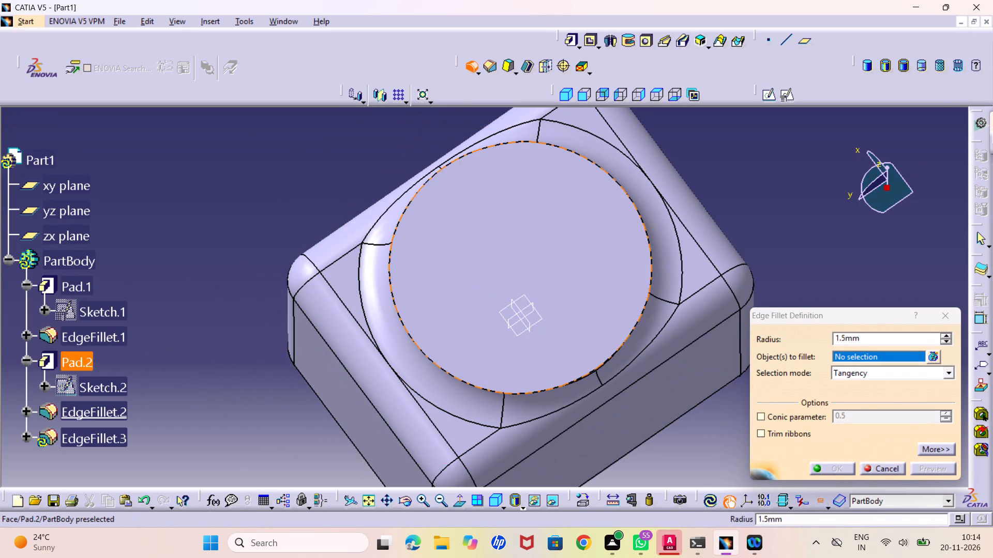
middle_drag(504, 379, 608, 265)
right_drag(504, 379, 608, 265)
click(565, 98)
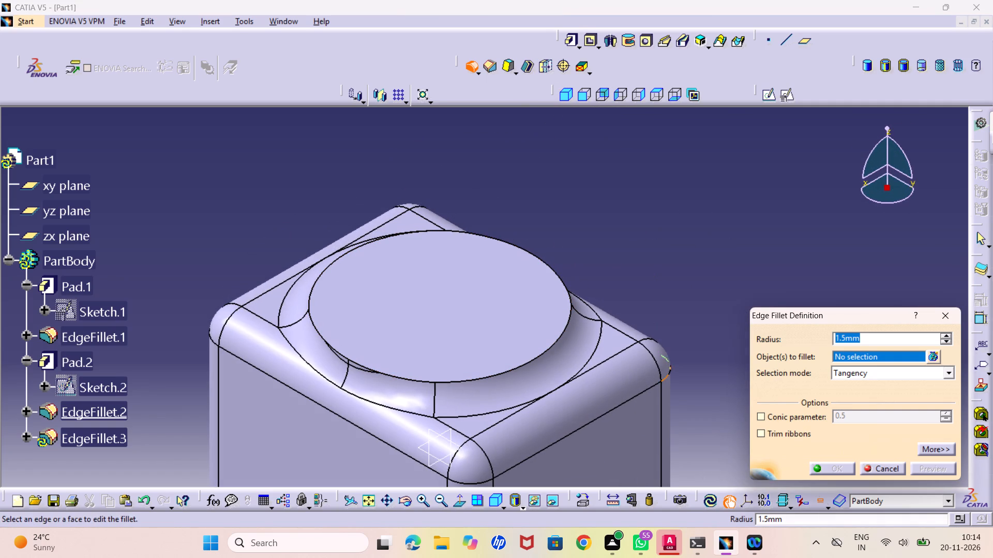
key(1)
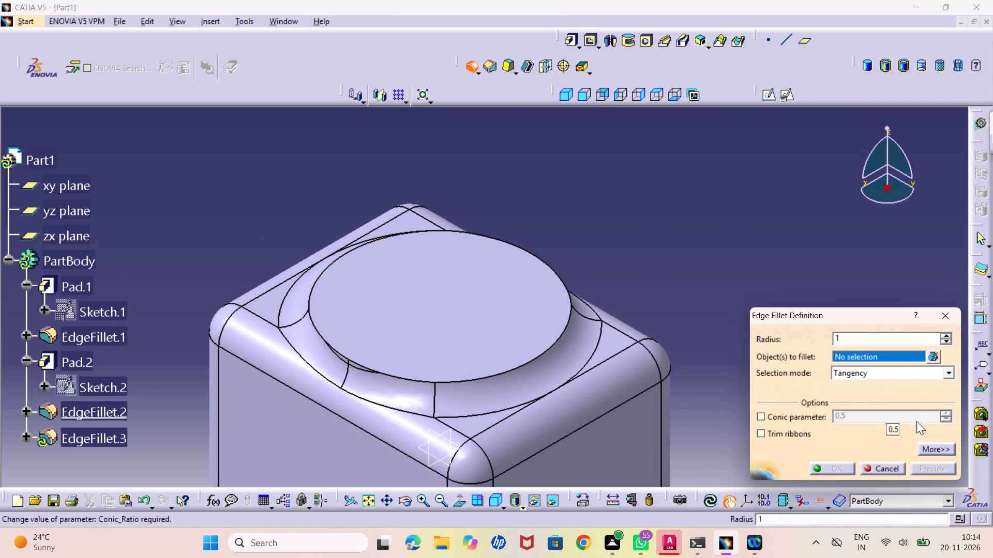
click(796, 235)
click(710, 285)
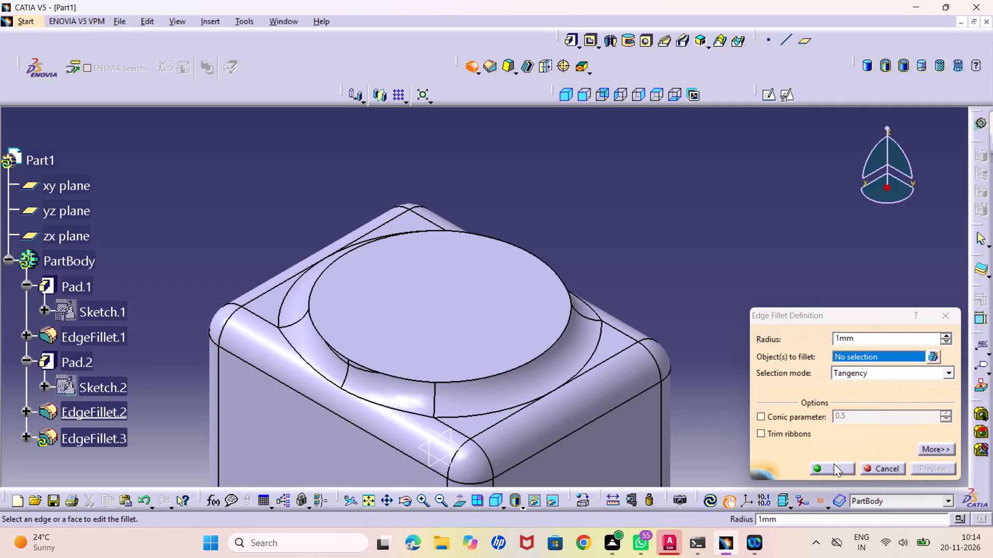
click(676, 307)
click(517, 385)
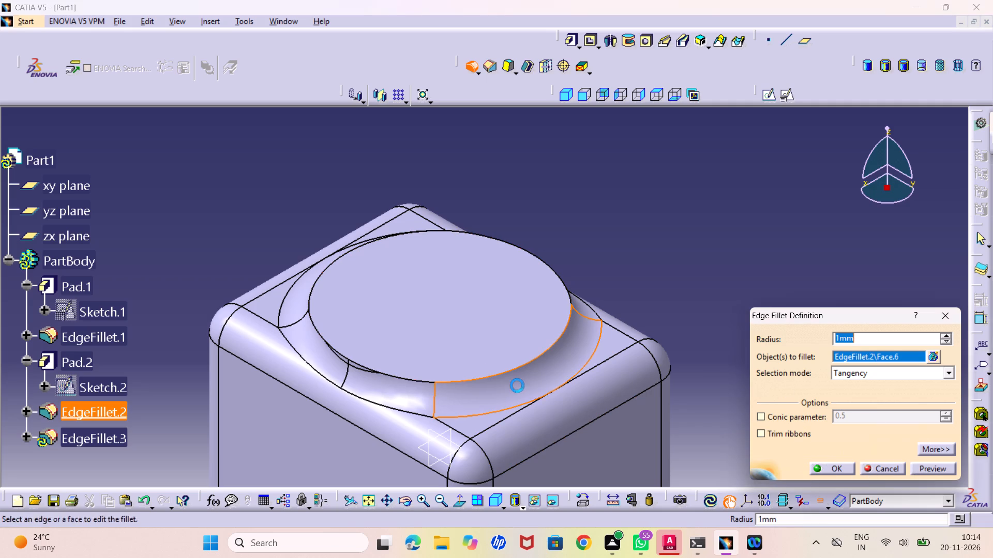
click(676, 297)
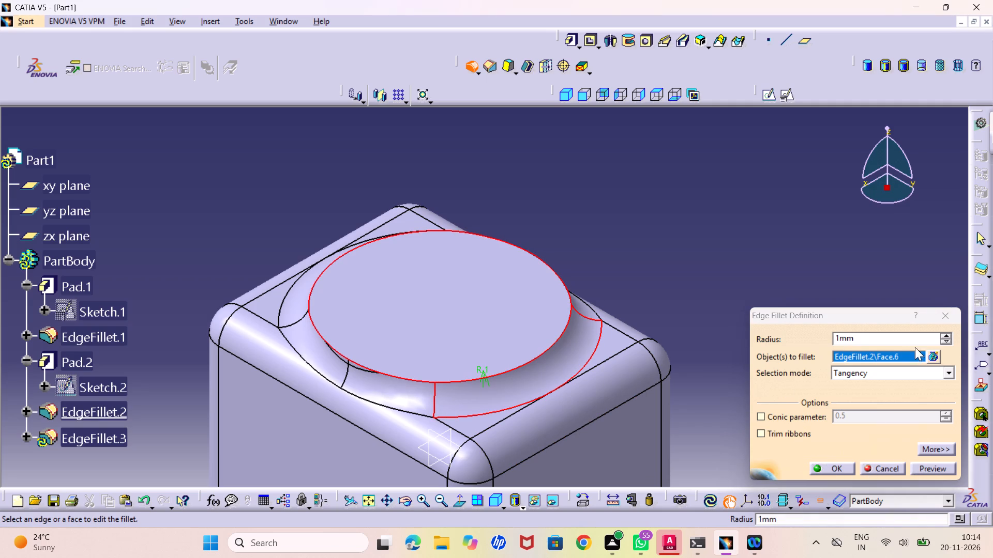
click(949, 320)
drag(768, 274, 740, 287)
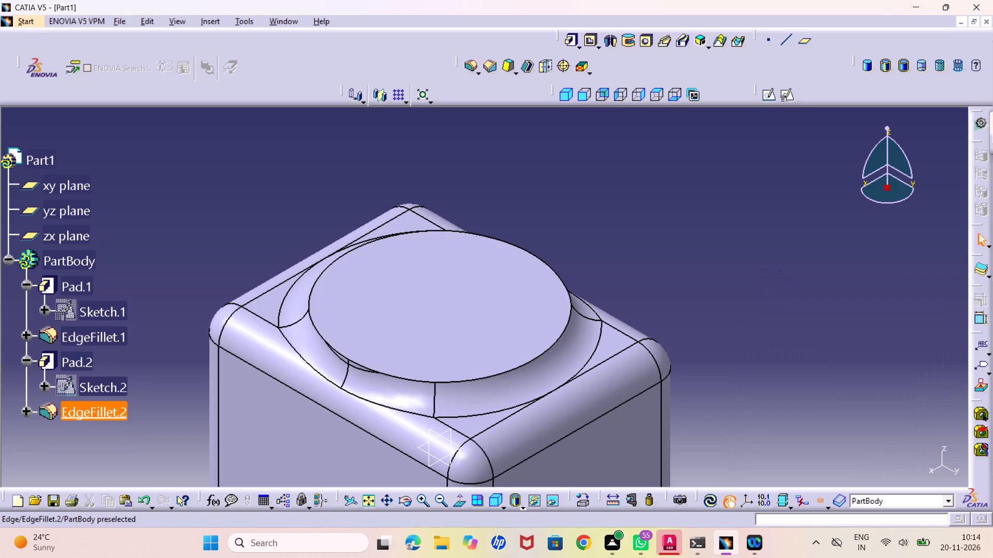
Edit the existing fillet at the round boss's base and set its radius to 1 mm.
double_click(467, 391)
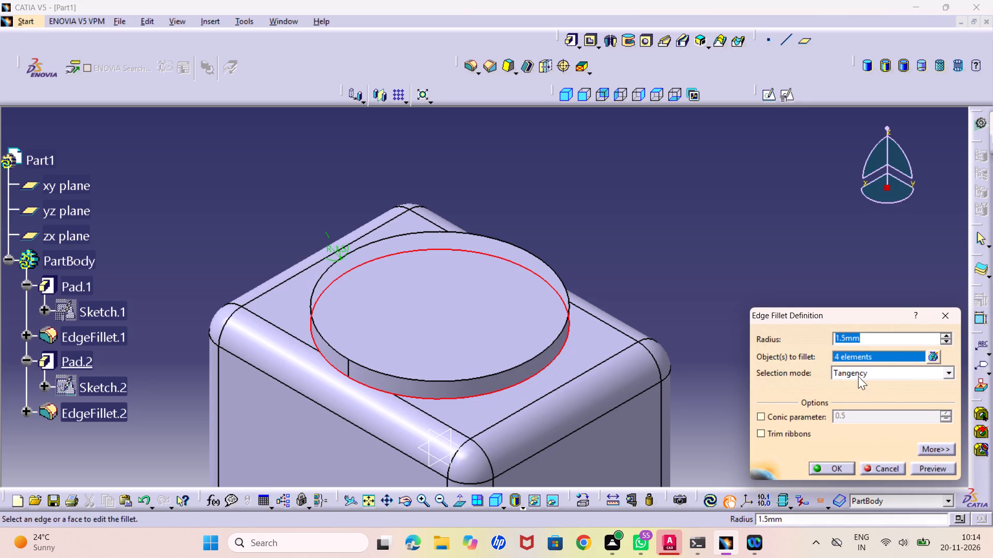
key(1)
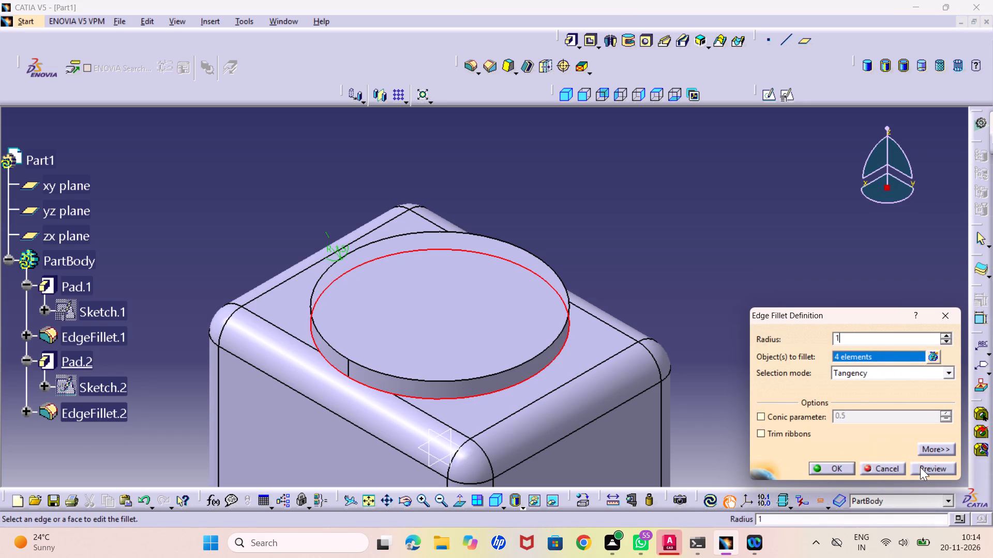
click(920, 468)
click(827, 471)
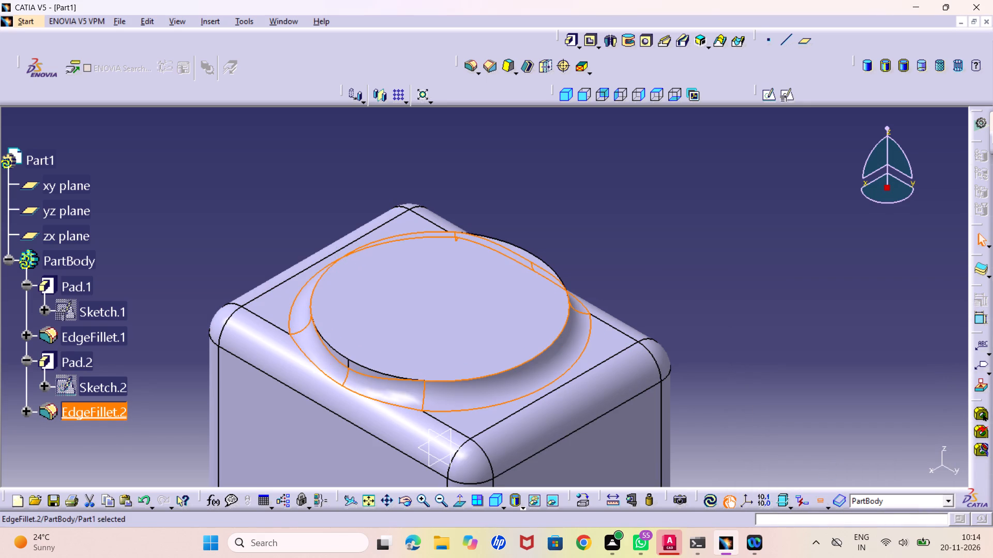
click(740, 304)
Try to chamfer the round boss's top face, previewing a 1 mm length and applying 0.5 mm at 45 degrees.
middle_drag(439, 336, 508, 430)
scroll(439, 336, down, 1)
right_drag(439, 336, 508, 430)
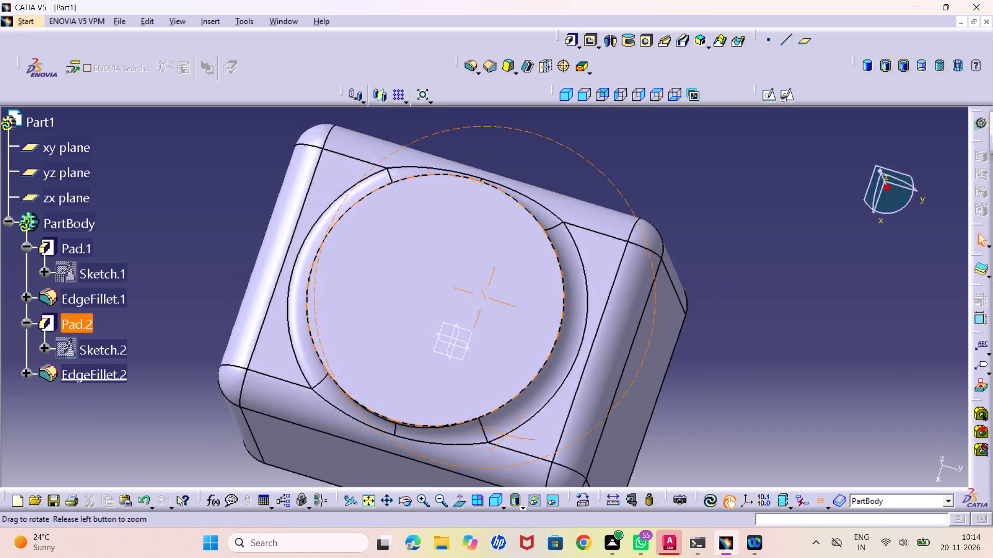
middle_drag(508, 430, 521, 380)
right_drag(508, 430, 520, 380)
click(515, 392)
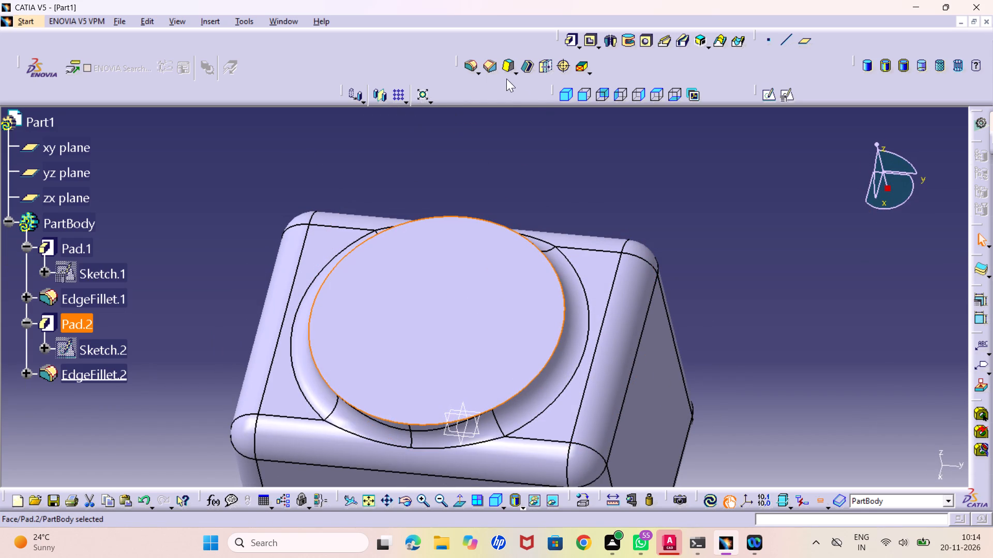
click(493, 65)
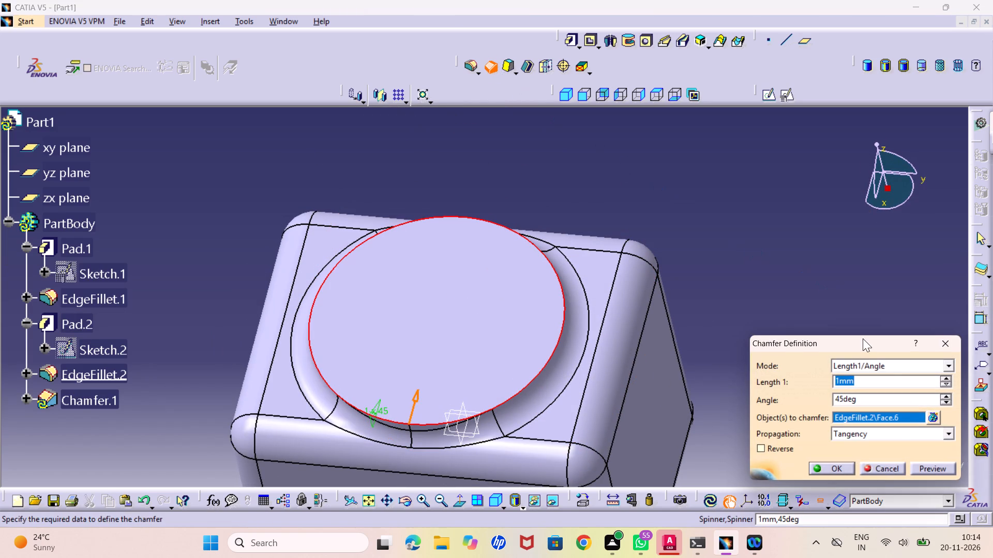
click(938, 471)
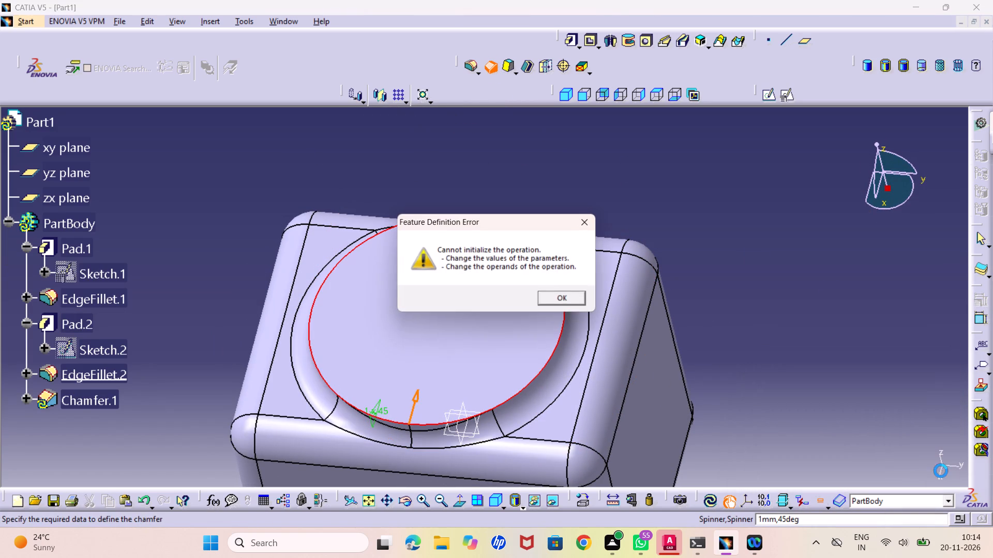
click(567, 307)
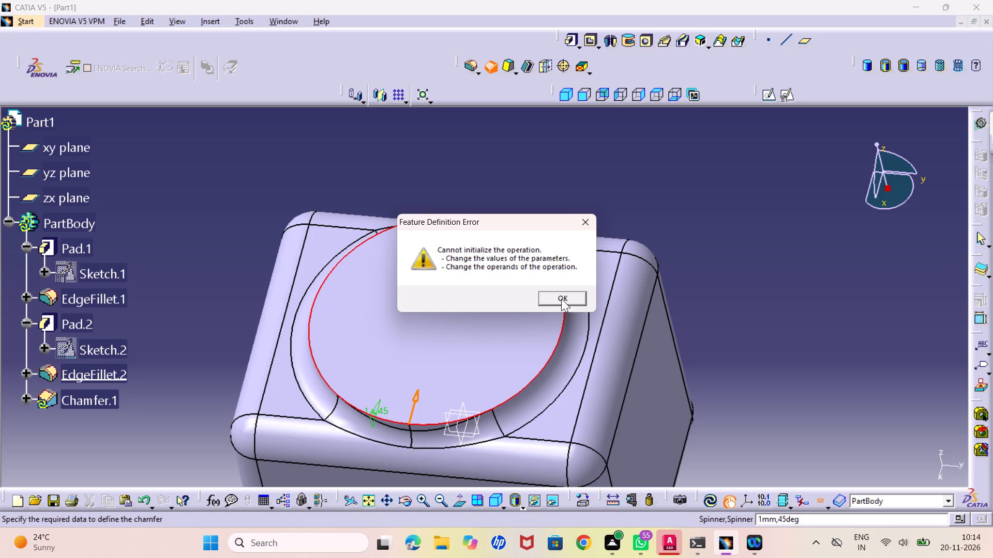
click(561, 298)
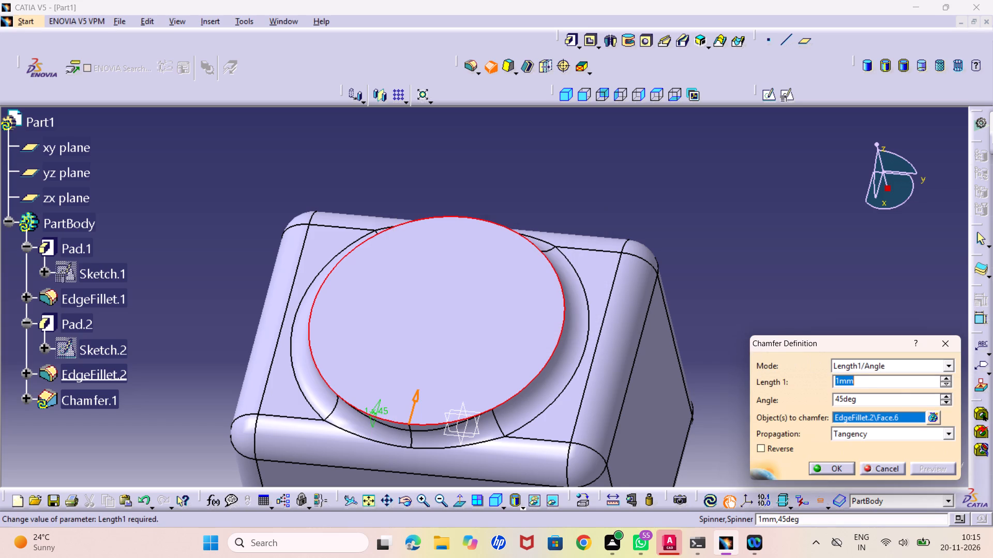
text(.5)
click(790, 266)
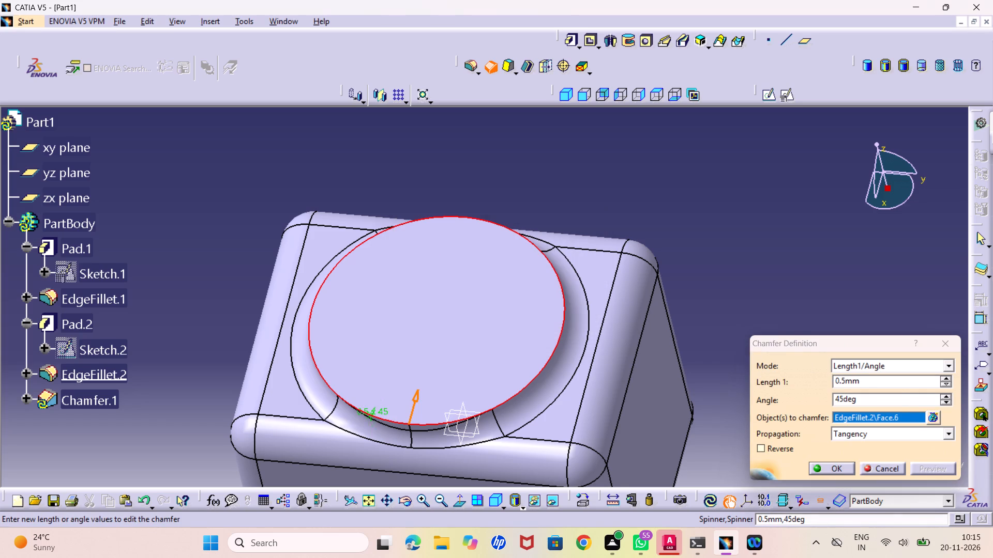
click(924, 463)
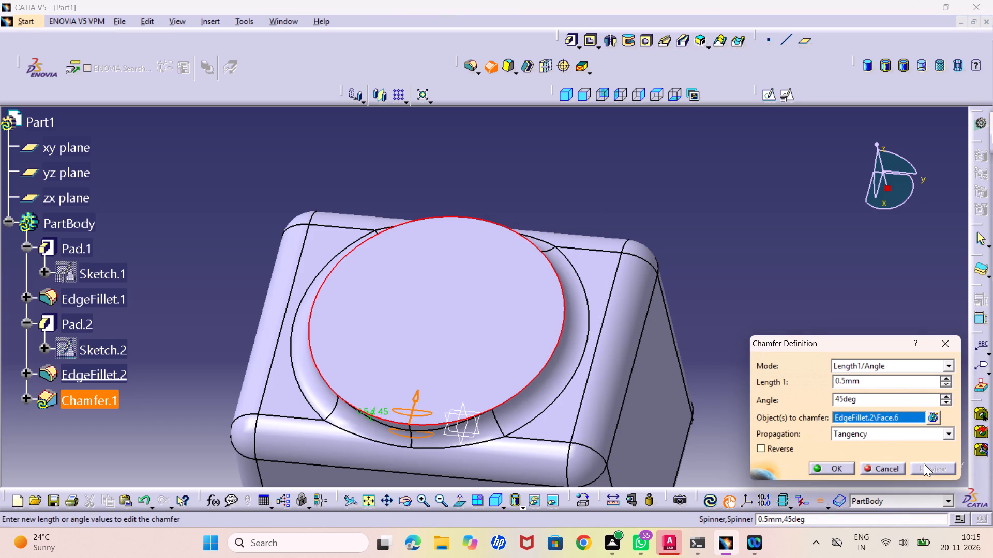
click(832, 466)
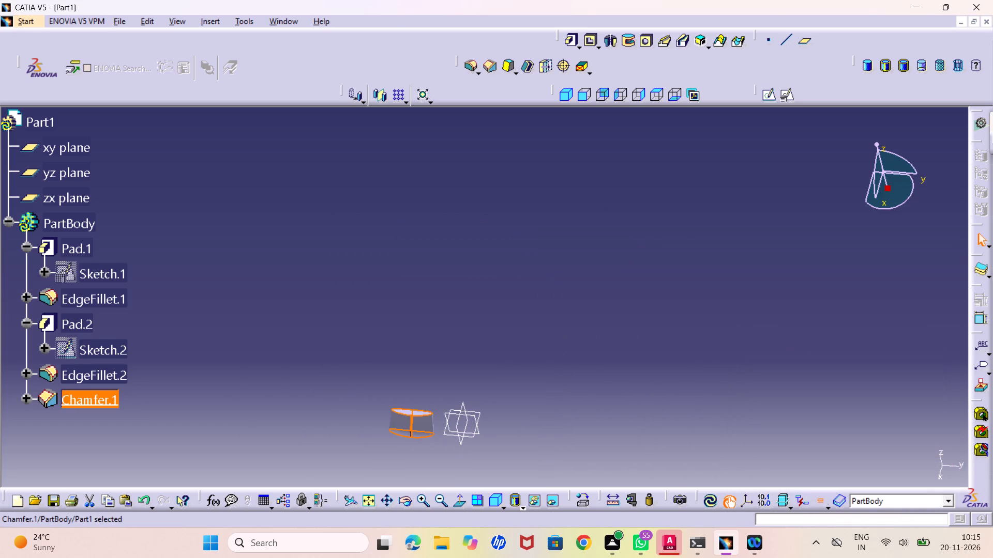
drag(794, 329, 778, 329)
Examine the body produced by the chamfer from several angles.
middle_drag(434, 383, 534, 361)
right_drag(432, 383, 534, 361)
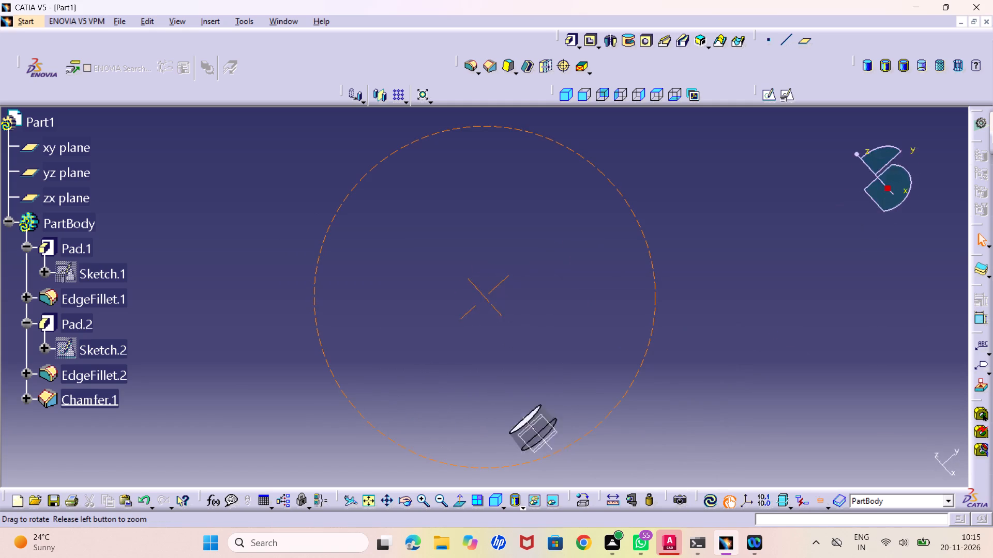
middle_drag(534, 361, 428, 430)
right_drag(534, 361, 429, 428)
middle_drag(544, 448, 450, 226)
middle_drag(488, 195, 493, 207)
right_drag(495, 210, 476, 296)
middle_drag(493, 207, 476, 296)
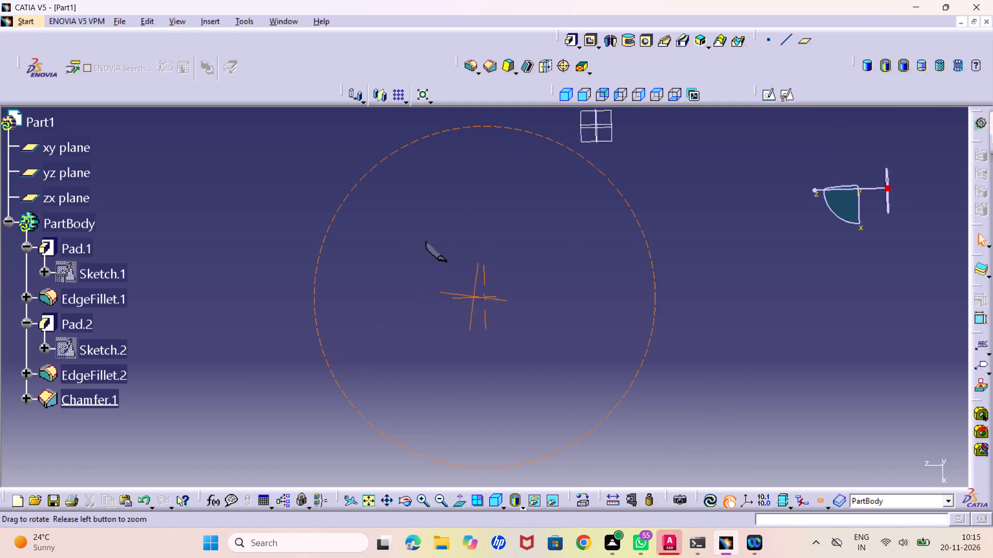
middle_drag(476, 296, 551, 339)
right_drag(476, 296, 551, 339)
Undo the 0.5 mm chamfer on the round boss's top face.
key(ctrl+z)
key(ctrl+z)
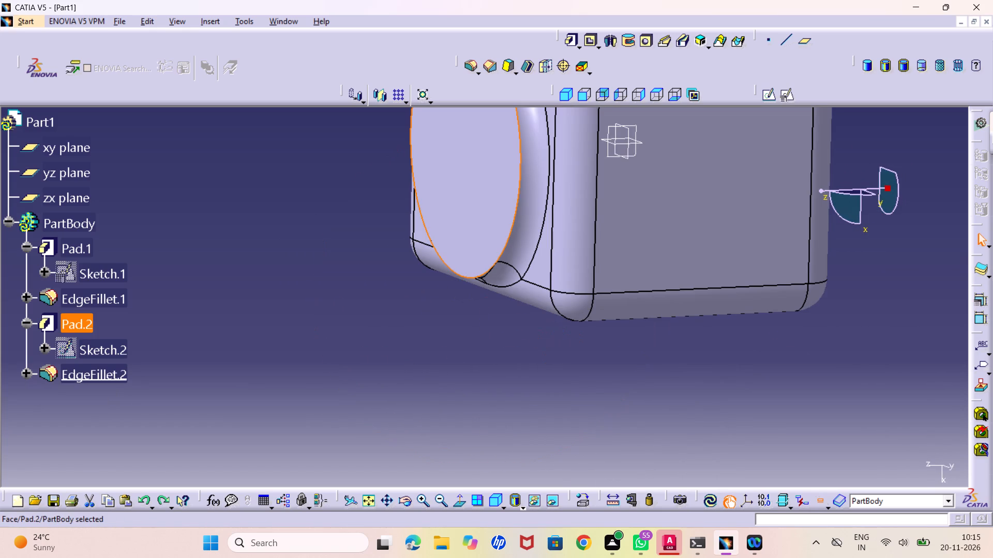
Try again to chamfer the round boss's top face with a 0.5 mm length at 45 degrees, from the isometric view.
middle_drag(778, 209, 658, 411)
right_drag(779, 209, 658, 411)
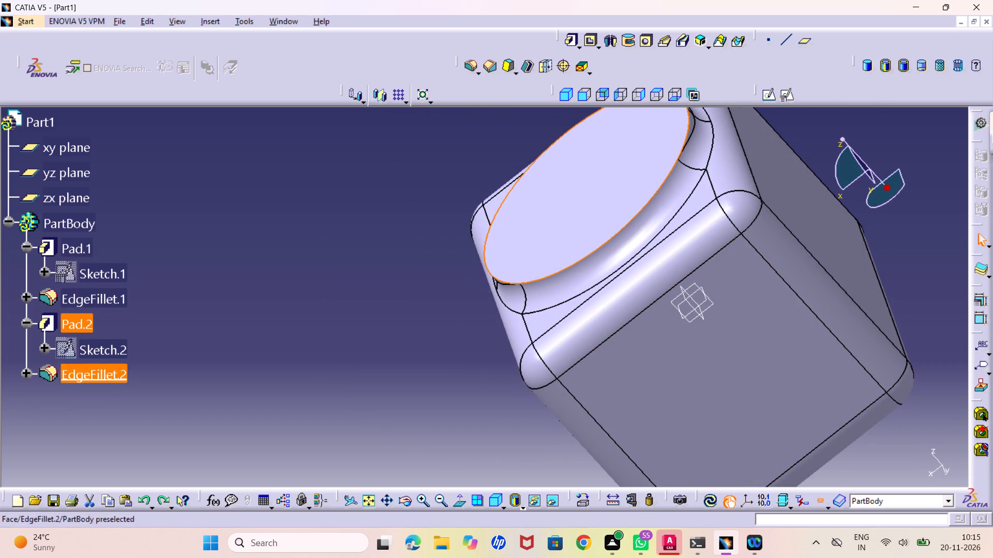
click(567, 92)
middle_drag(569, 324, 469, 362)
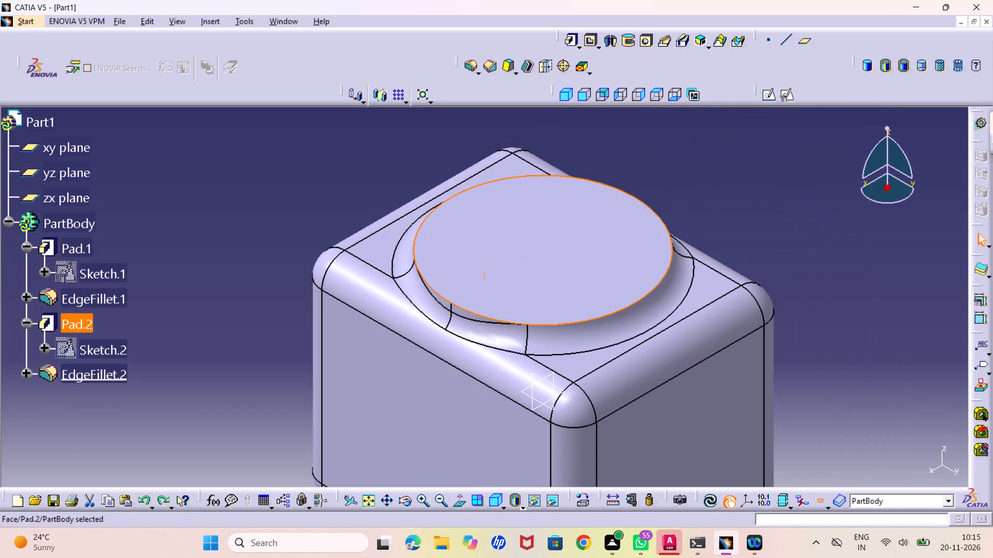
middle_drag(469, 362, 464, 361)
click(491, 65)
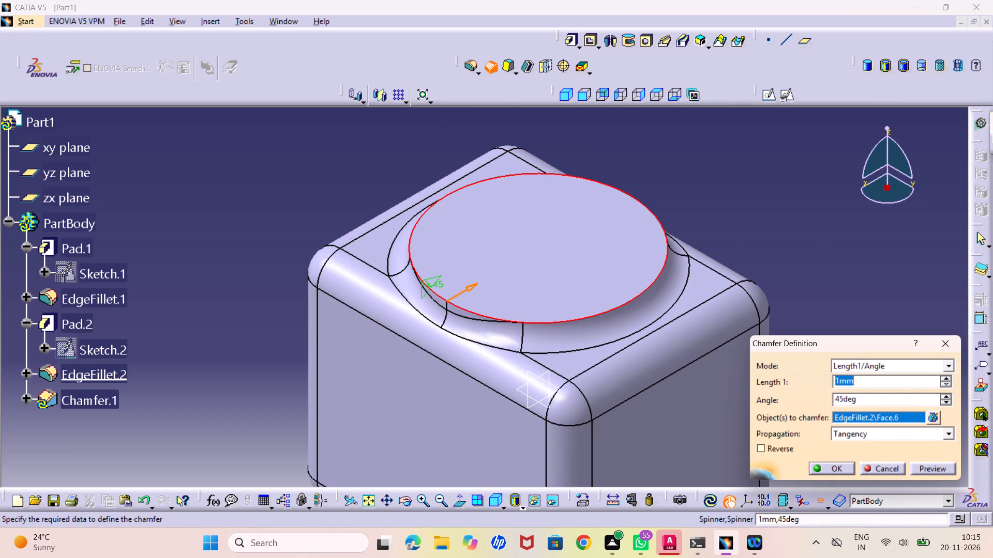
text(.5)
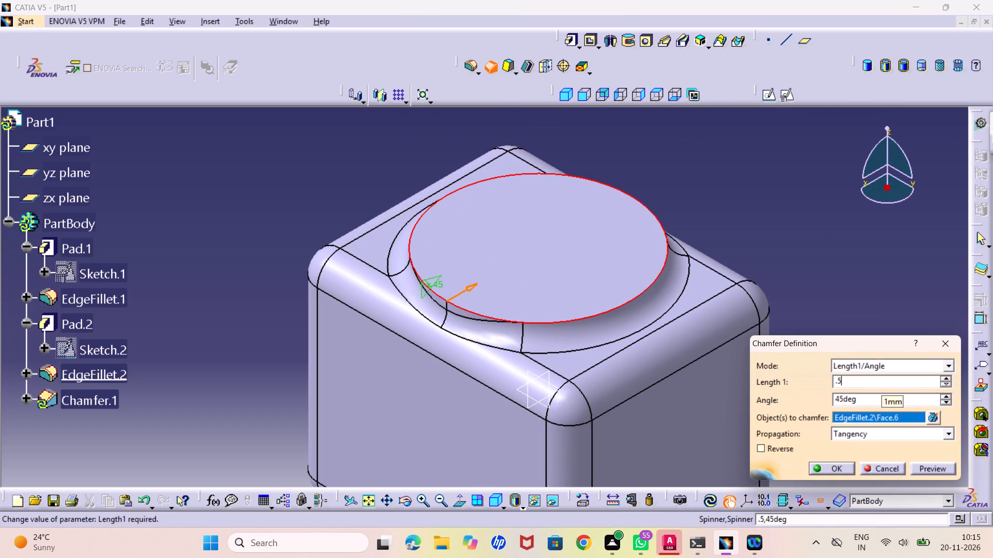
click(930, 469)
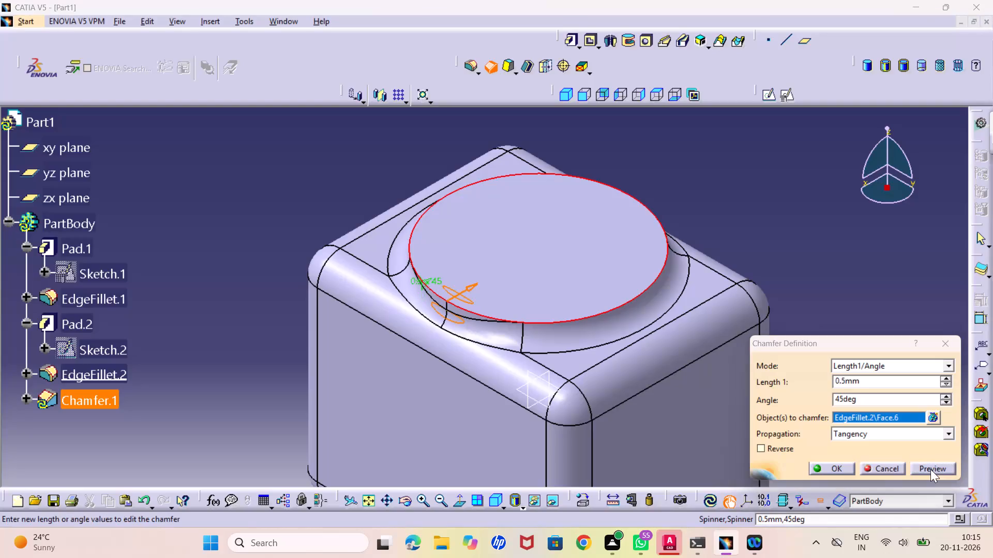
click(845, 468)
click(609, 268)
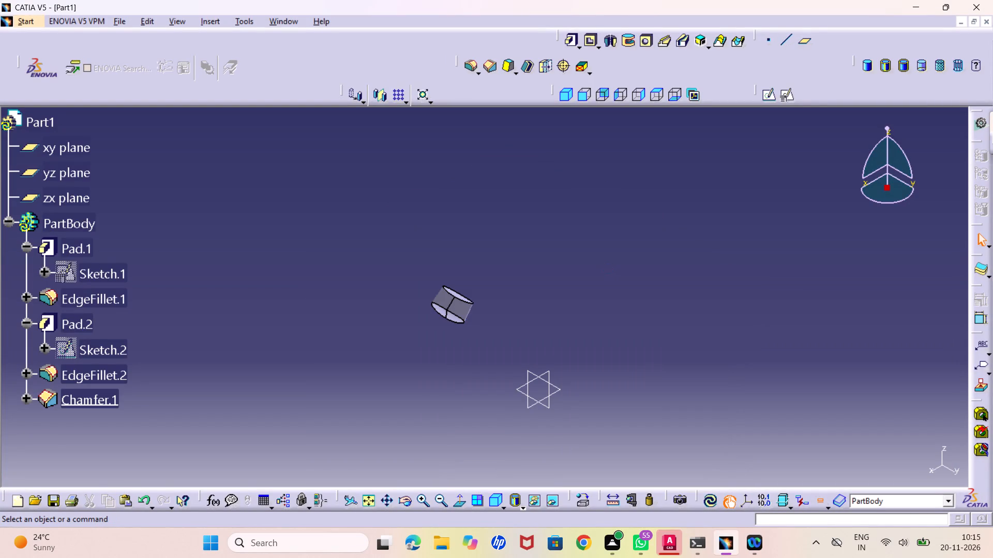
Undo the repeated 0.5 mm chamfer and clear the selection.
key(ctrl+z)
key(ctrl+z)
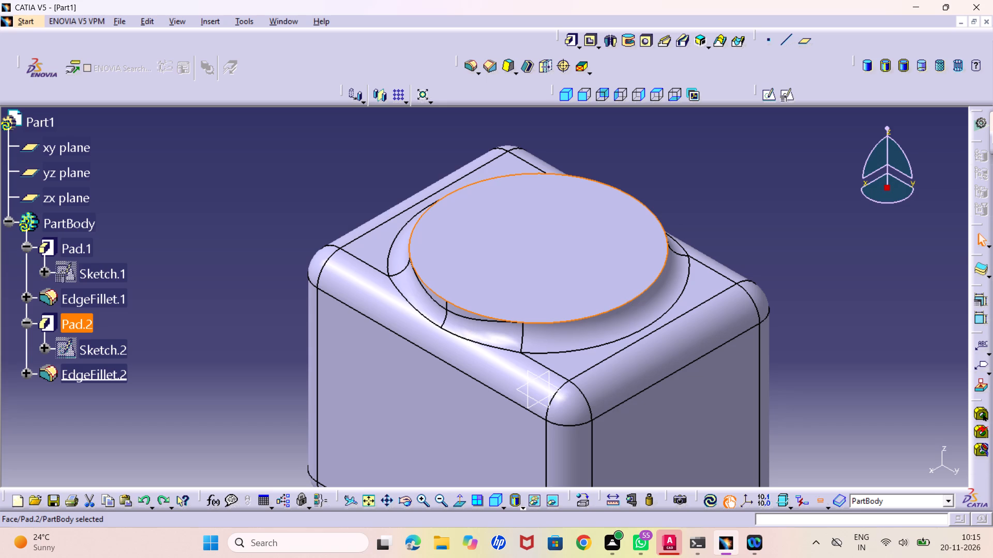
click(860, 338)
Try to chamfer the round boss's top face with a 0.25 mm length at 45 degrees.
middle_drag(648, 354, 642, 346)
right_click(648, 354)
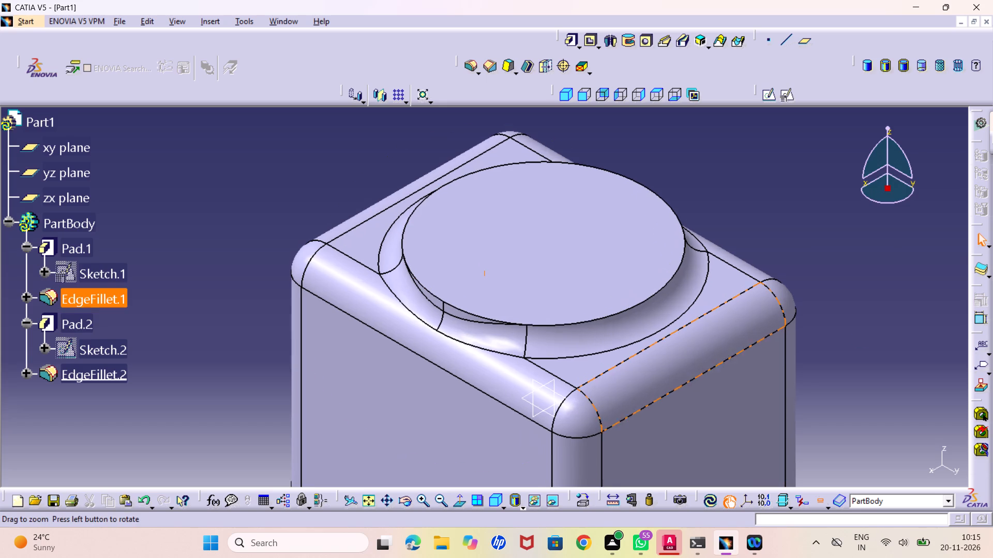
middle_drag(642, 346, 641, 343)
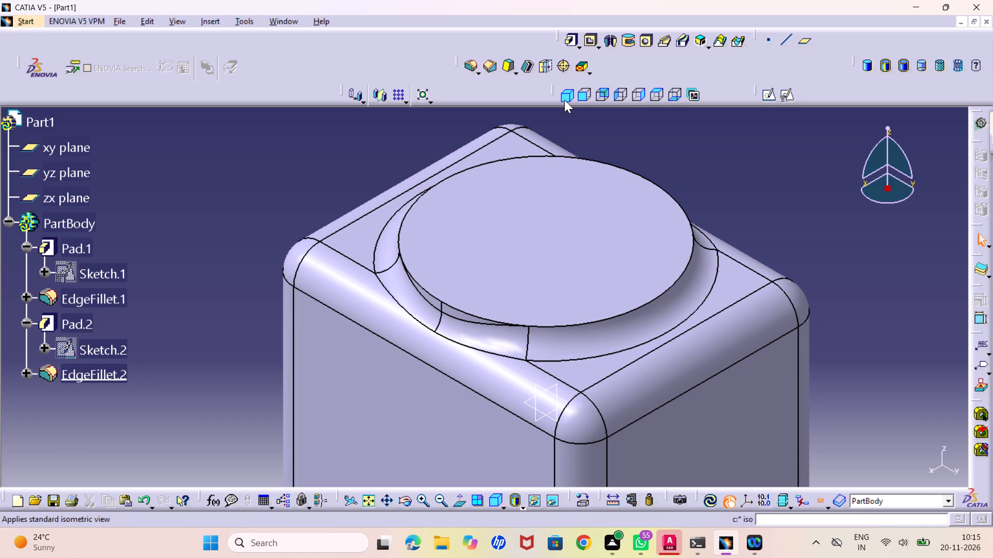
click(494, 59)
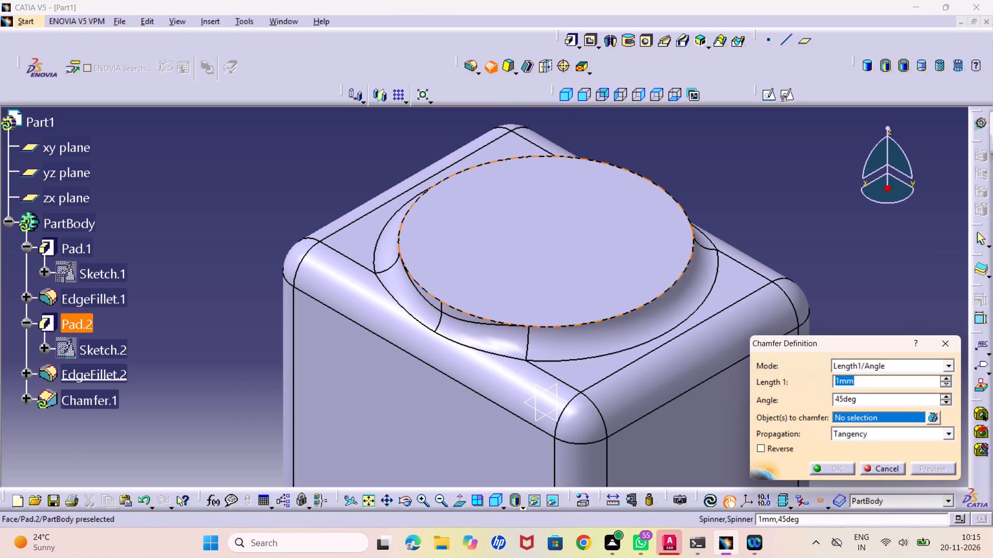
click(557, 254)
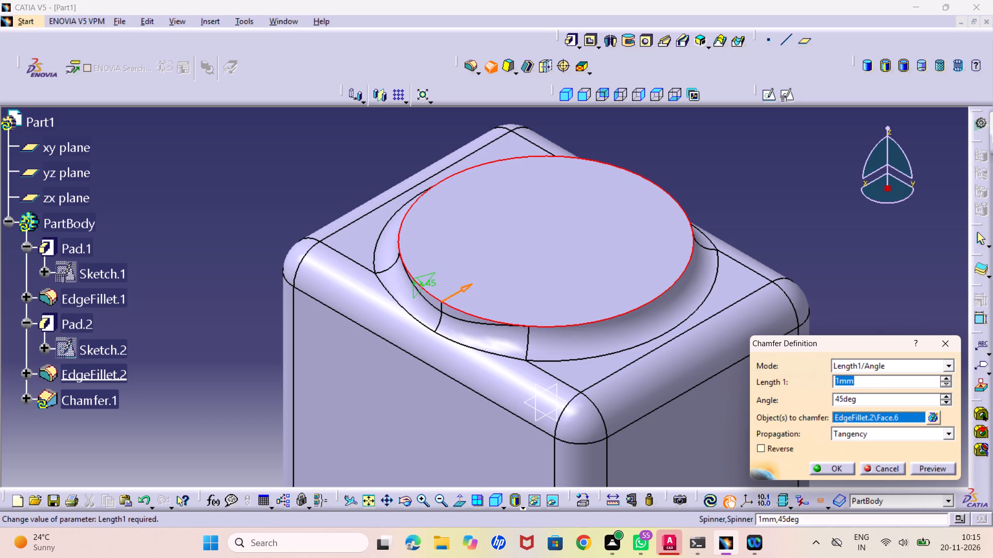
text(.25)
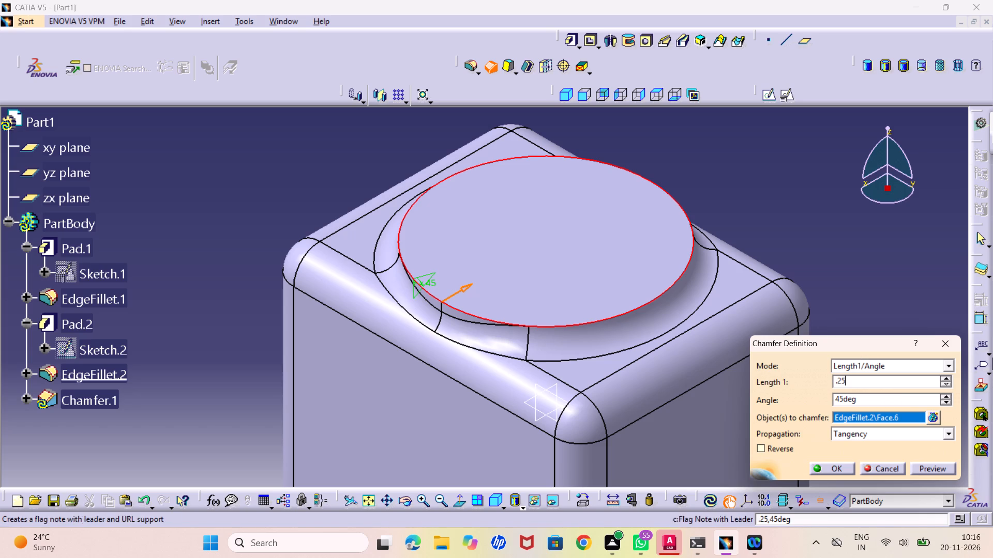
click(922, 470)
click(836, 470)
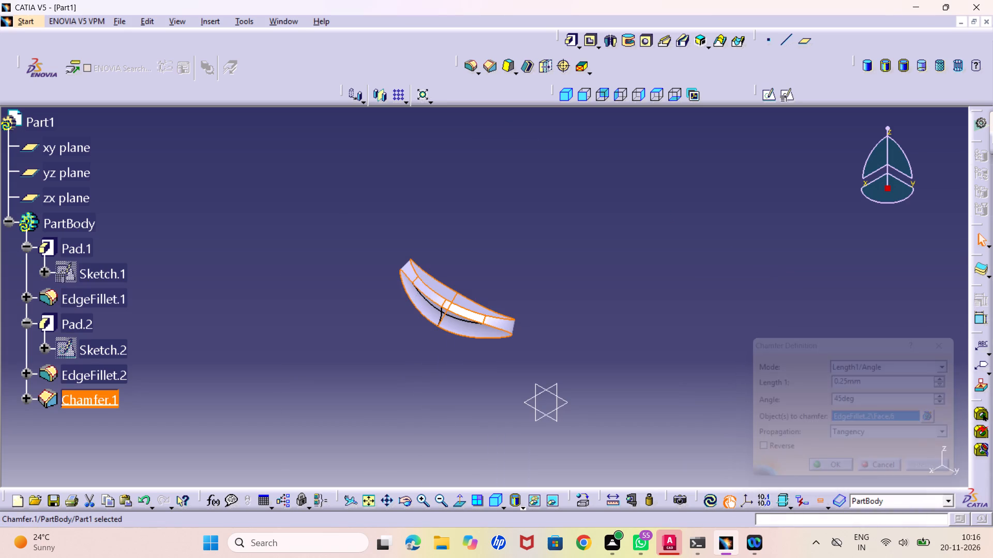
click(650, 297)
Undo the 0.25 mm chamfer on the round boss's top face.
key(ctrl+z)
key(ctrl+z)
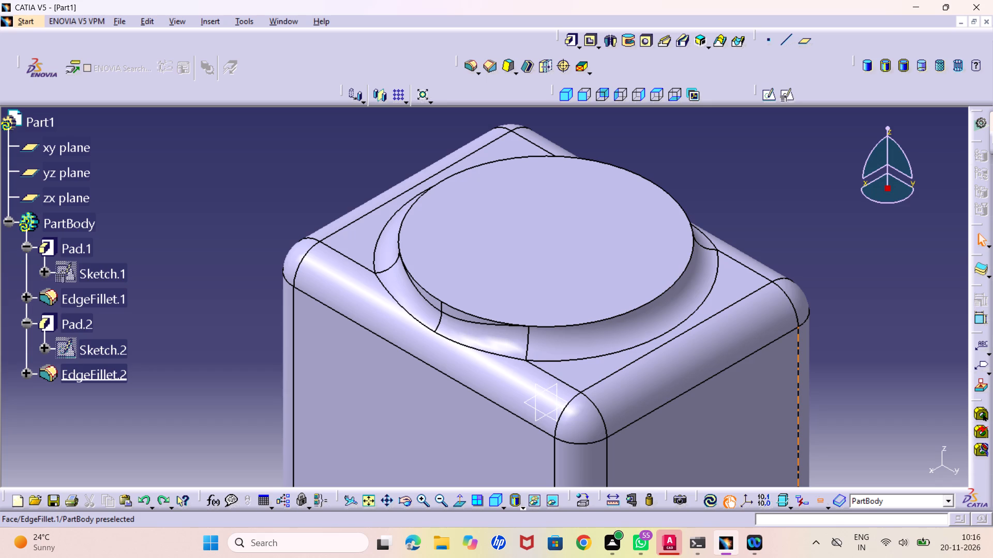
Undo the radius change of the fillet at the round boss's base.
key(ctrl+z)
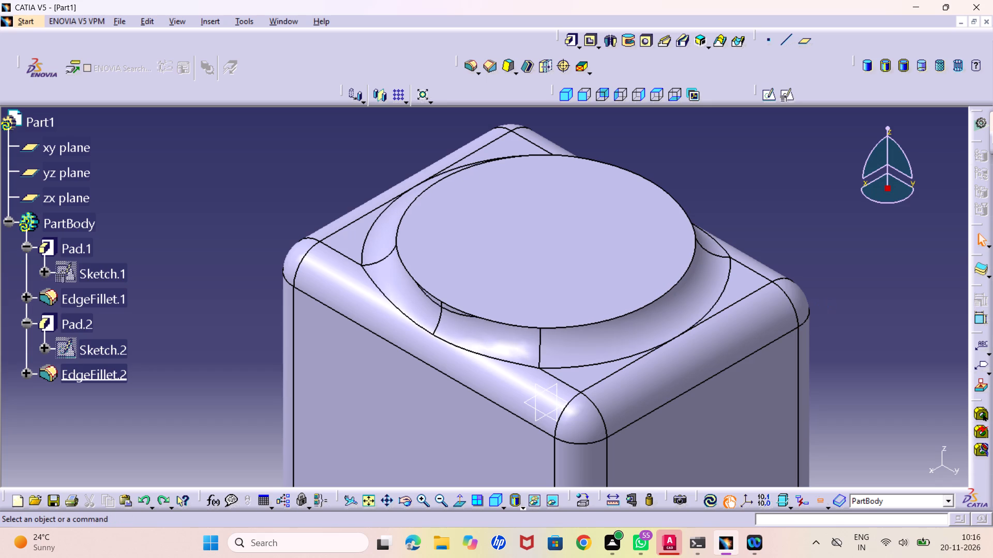
Undo the edge fillet at the round boss's base and clear the selection.
key(ctrl+z)
click(812, 238)
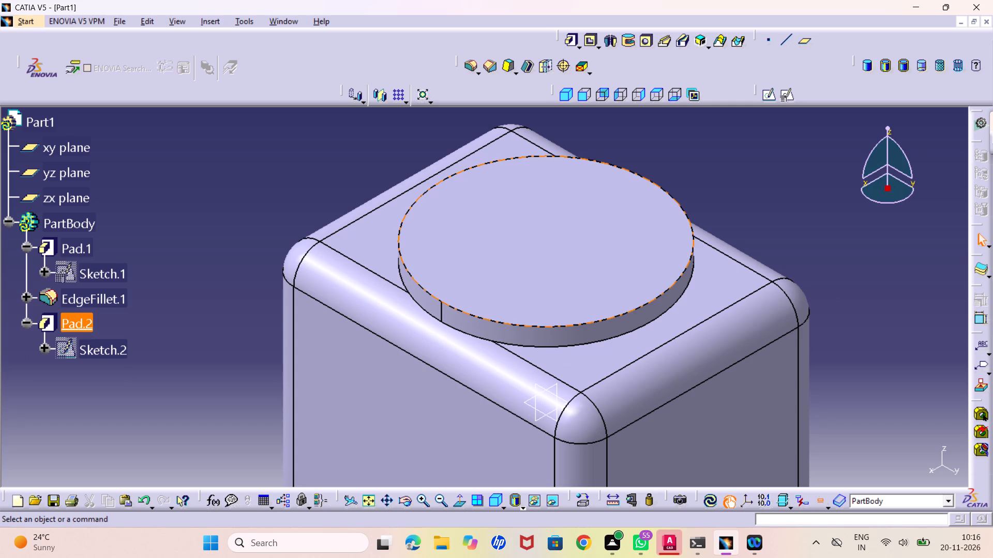
Chamfer the round boss's top face with a 0.25 mm length at 45 degrees.
click(575, 295)
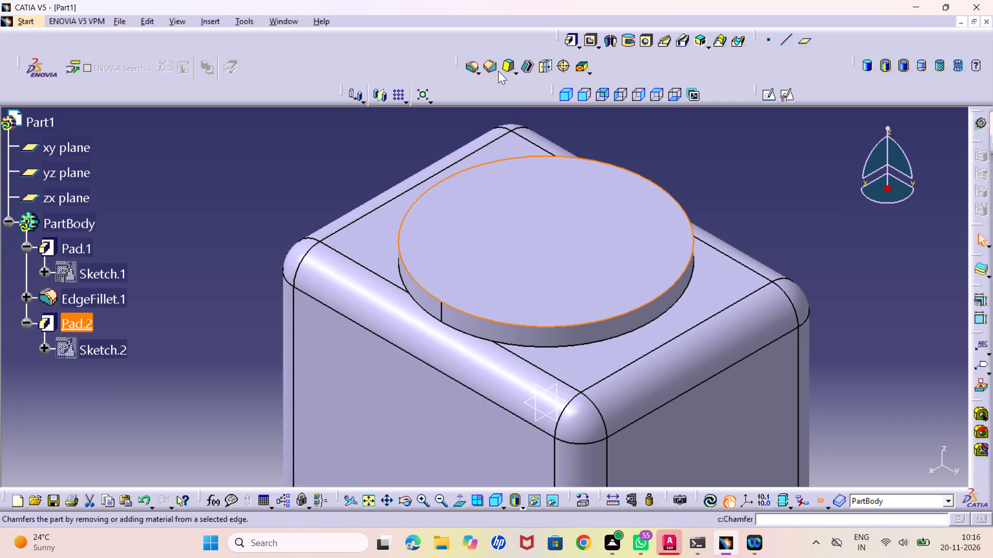
click(491, 63)
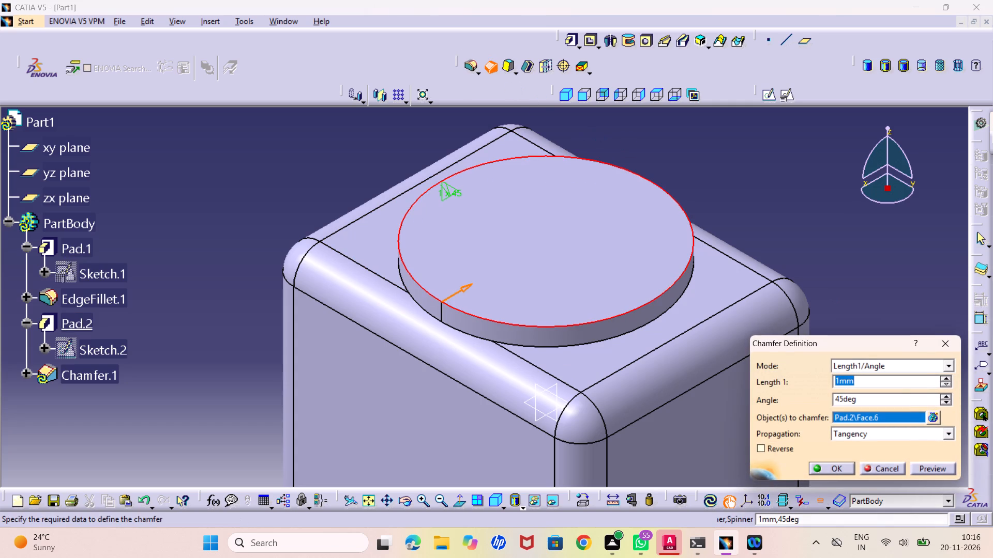
text(.25)
key(Return)
click(747, 188)
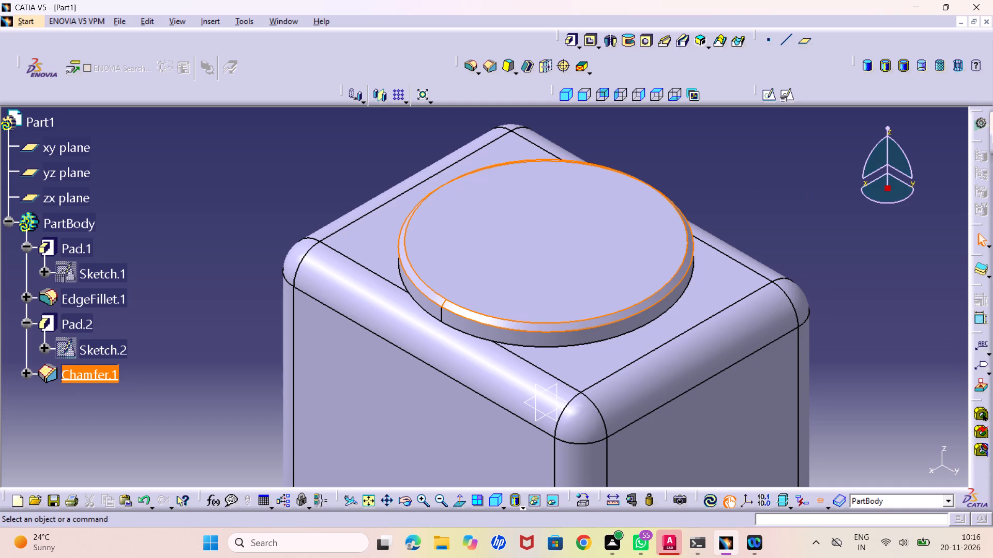
Set the length of the chamfer on the round boss to 0.5 mm.
double_click(491, 323)
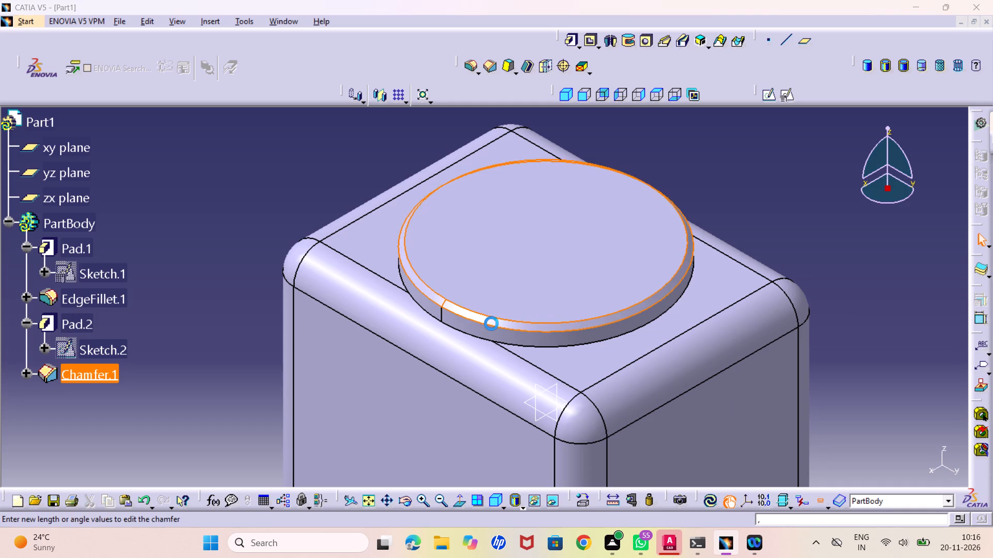
text(.5)
key(Return)
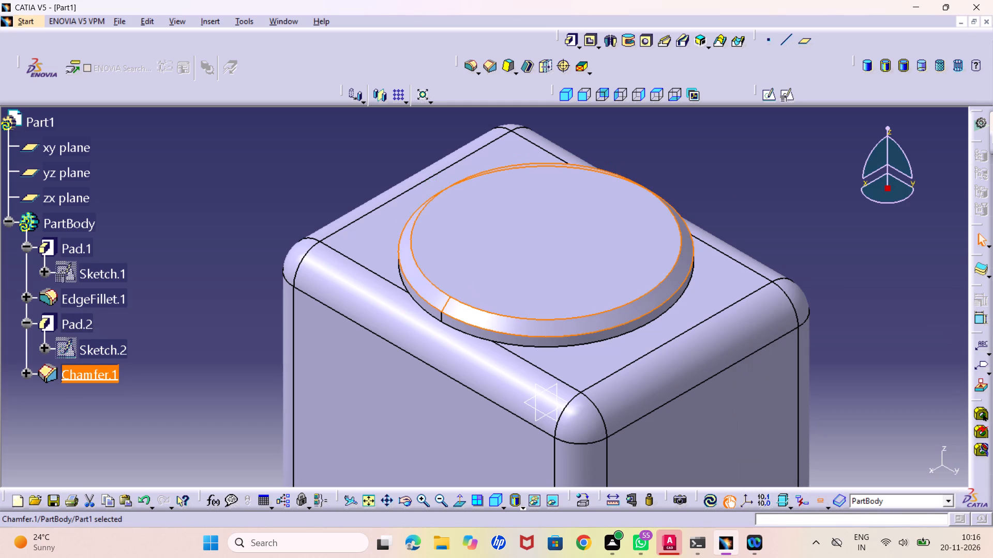
click(735, 184)
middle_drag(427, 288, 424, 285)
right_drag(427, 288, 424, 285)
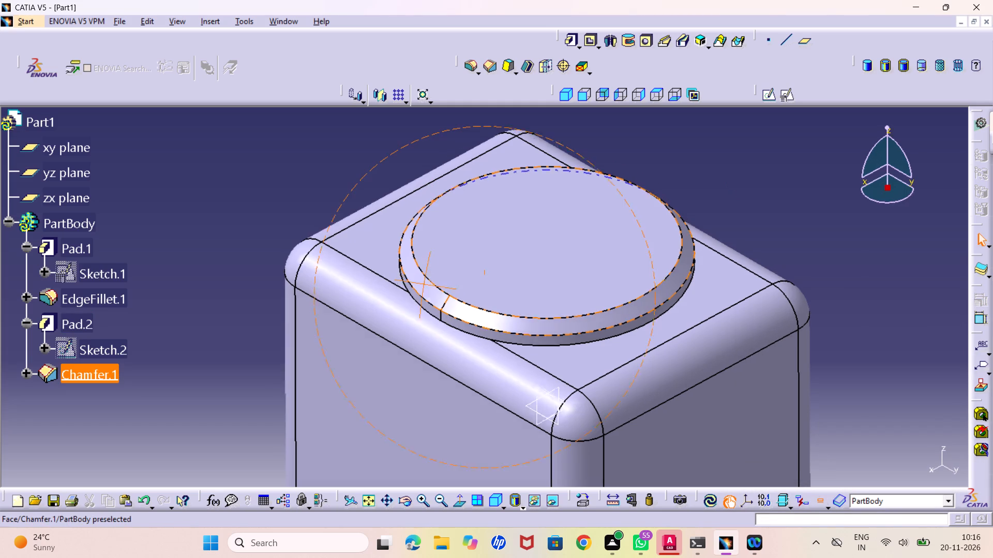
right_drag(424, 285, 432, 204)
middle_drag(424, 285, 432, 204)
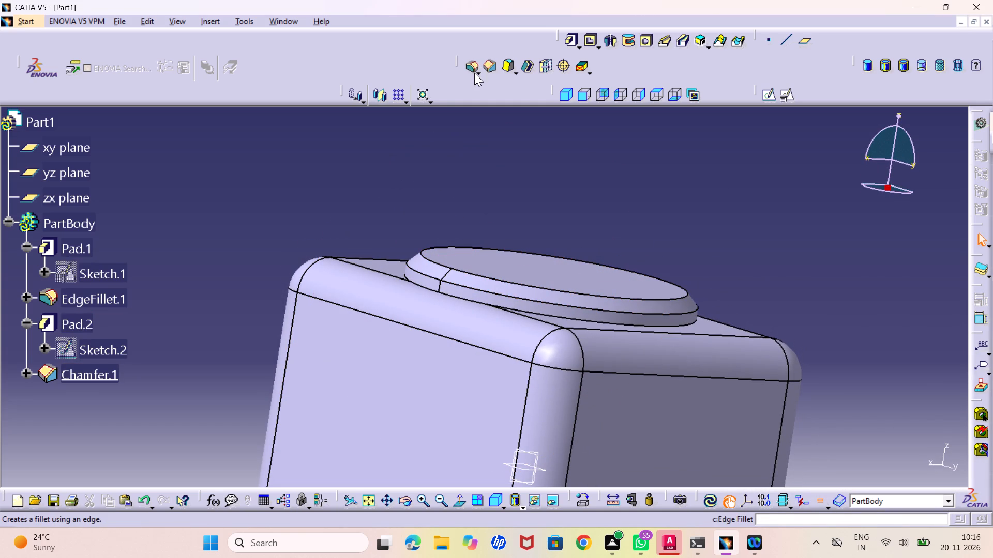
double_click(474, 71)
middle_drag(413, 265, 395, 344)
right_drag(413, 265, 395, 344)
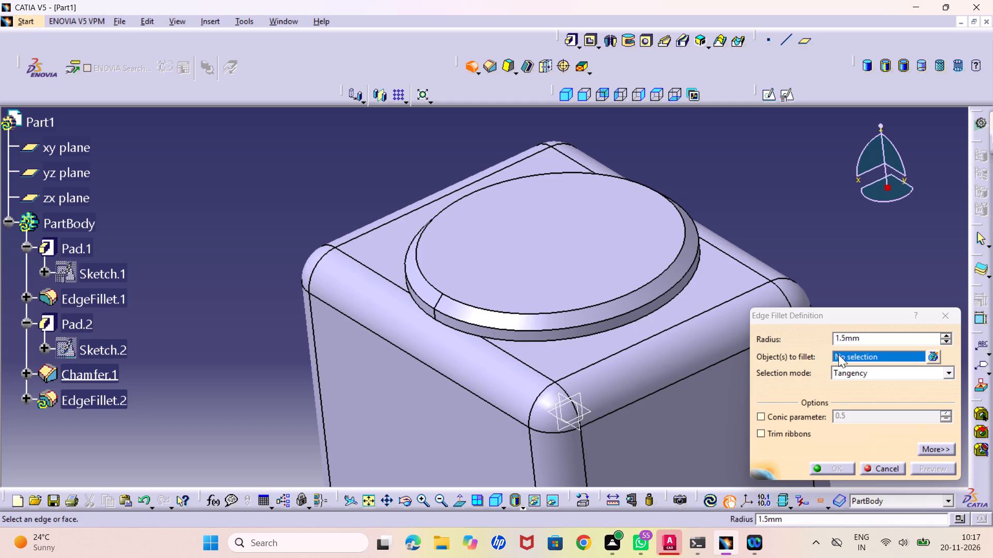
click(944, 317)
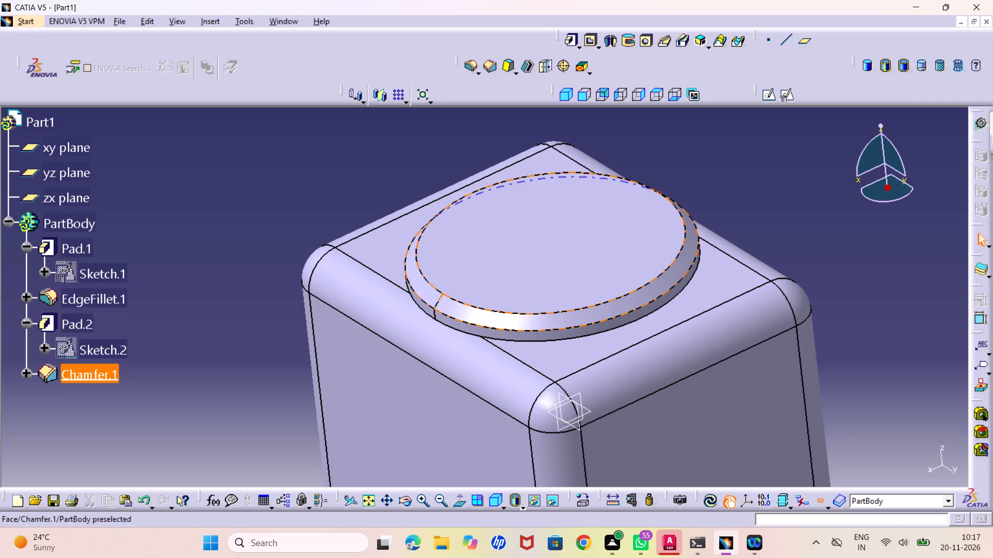
Inspect the filleted block and its chamfered boss from several angles, finishing in the isometric view.
middle_drag(550, 271, 552, 300)
right_click(550, 271)
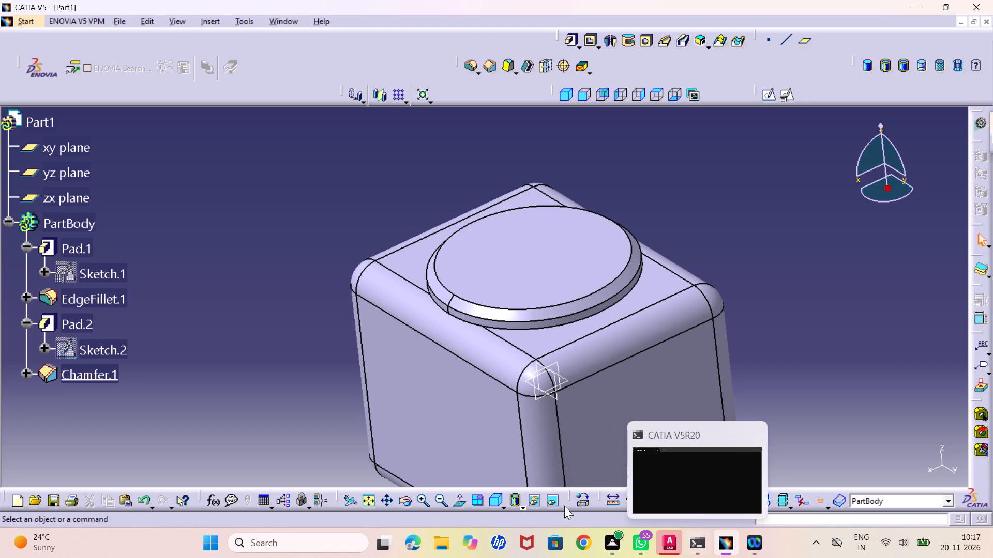
middle_drag(552, 352, 541, 324)
right_click(552, 352)
middle_drag(342, 373, 417, 441)
right_drag(342, 373, 417, 441)
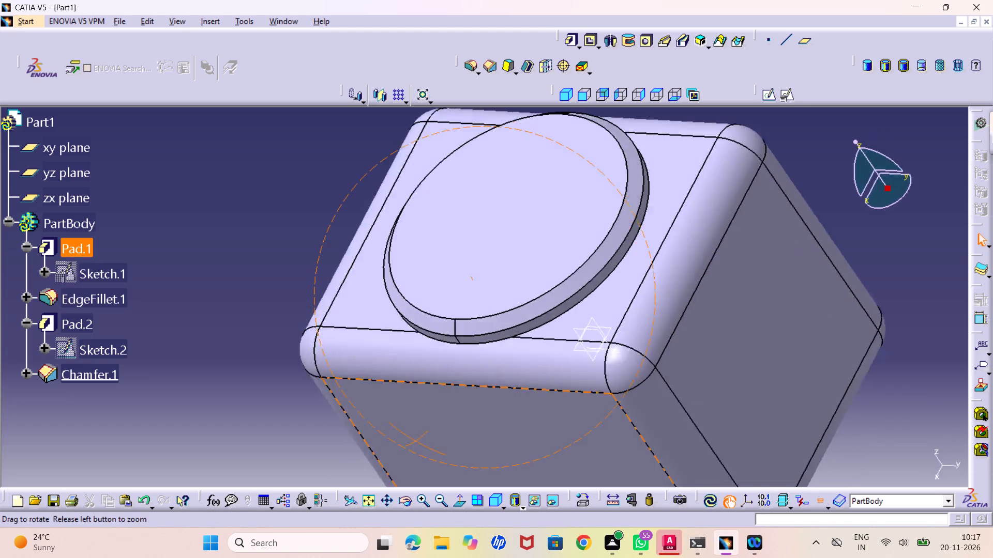
right_drag(417, 441, 364, 362)
middle_drag(417, 441, 364, 362)
middle_drag(454, 314, 404, 309)
right_drag(454, 313, 404, 309)
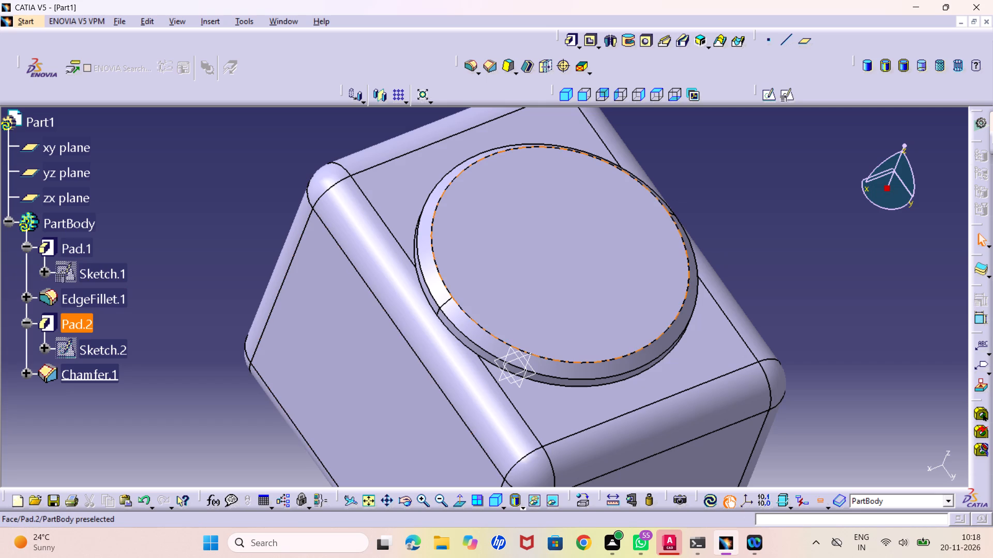
middle_drag(562, 296, 565, 343)
right_click(562, 296)
middle_drag(529, 363, 530, 344)
right_drag(529, 363, 530, 344)
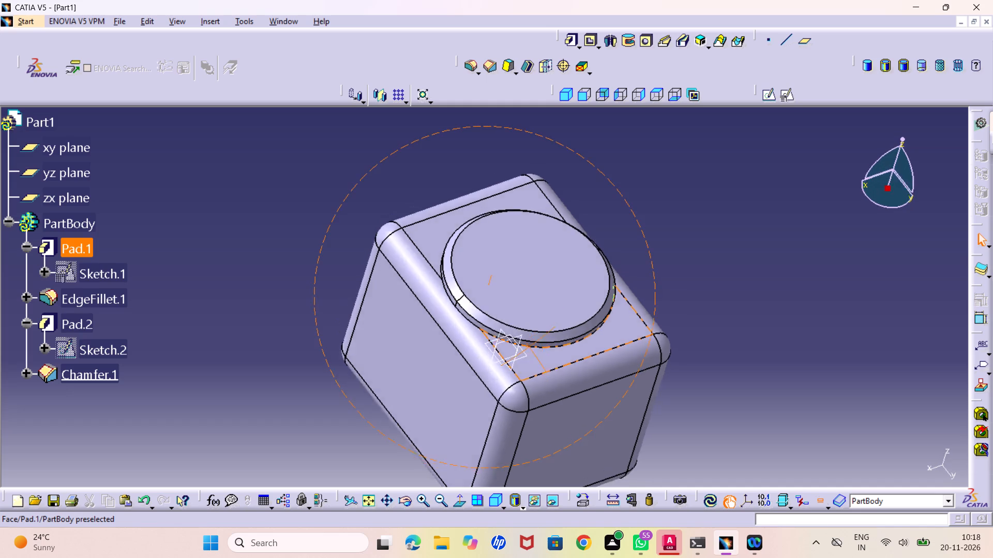
middle_drag(530, 344, 571, 286)
right_drag(530, 344, 571, 286)
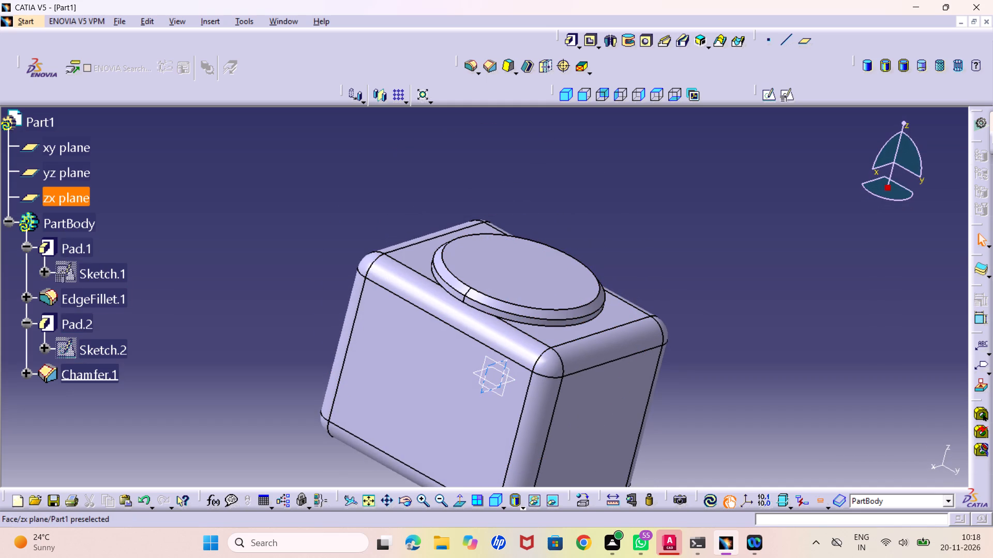
middle_drag(532, 349, 528, 340)
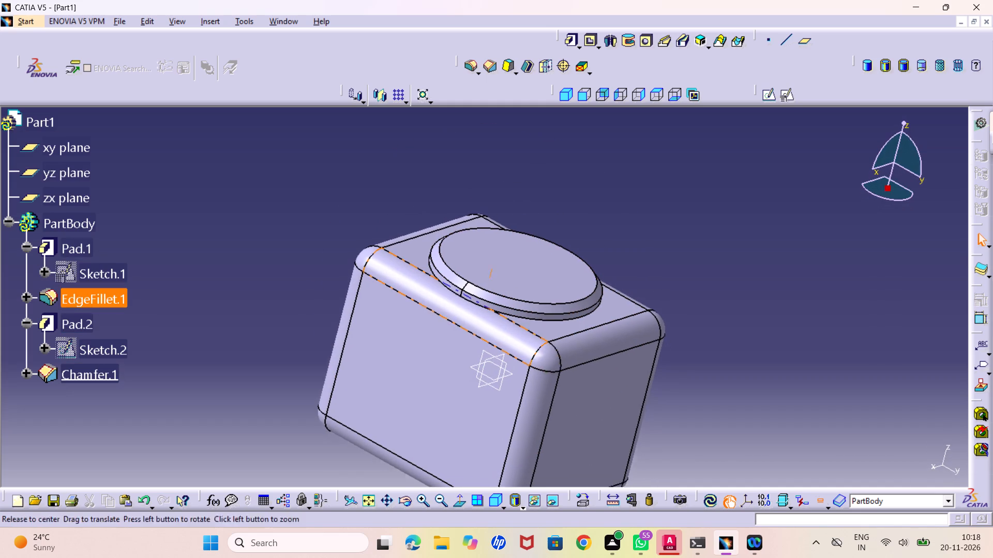
middle_drag(528, 340, 517, 271)
click(561, 99)
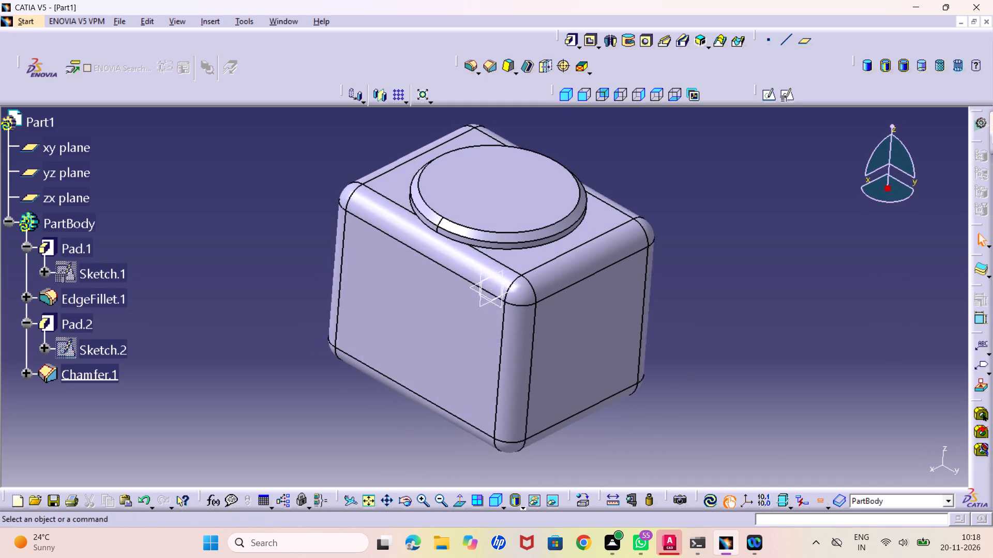
Examine the block's fillets and the boss's chamfer in the isometric view, both close up and as a whole.
middle_drag(462, 306, 462, 327)
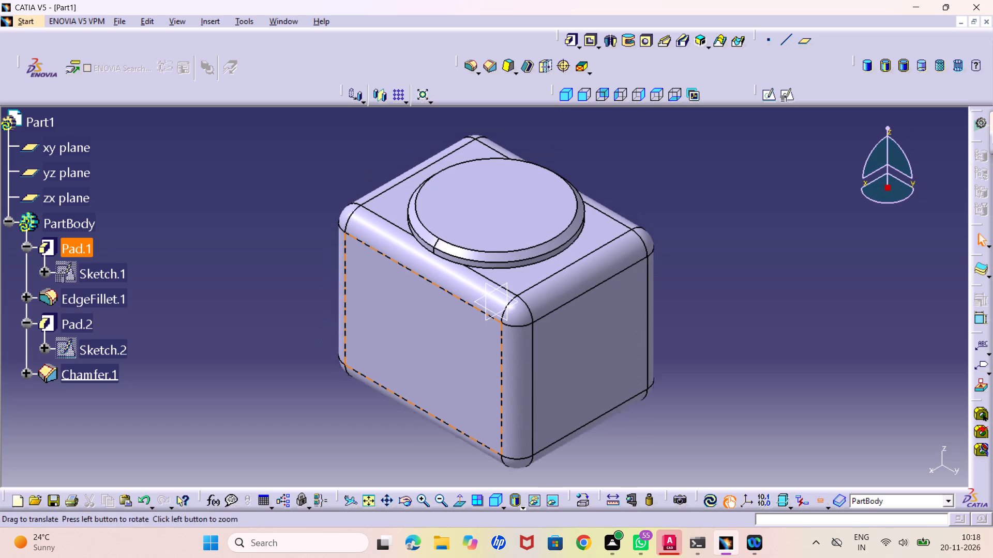
middle_drag(462, 327, 444, 353)
right_click(452, 378)
middle_drag(433, 351, 451, 295)
middle_drag(563, 305, 538, 333)
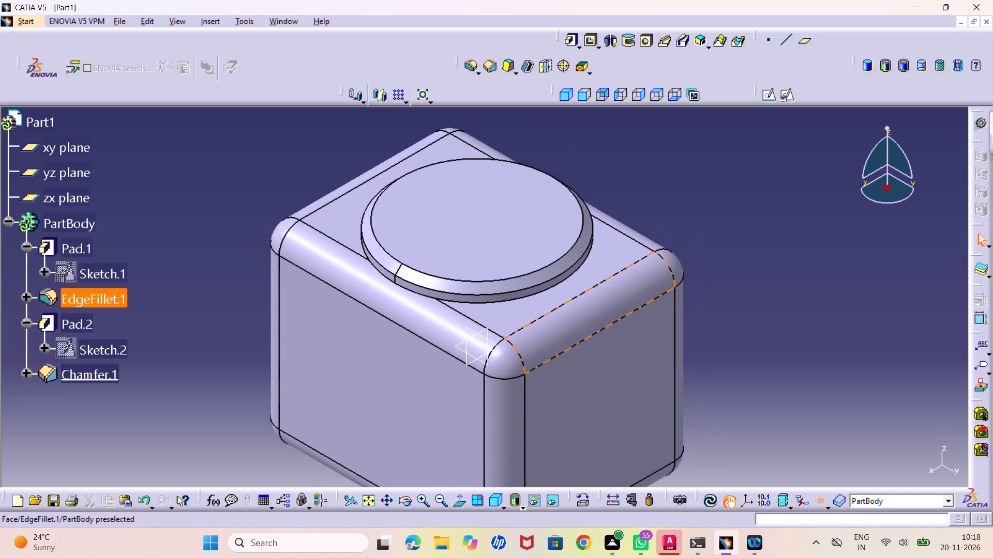
middle_drag(538, 333, 524, 342)
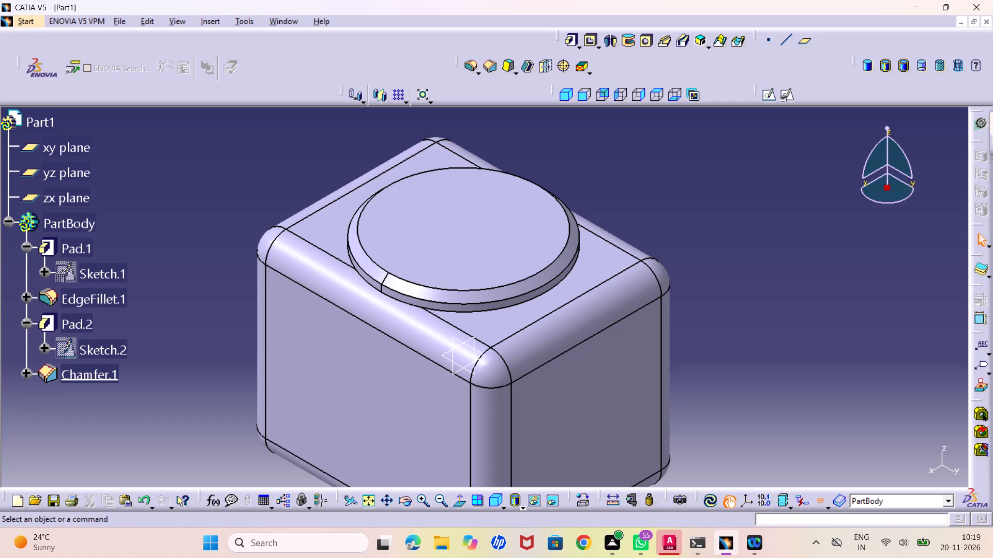
middle_drag(405, 321, 426, 374)
right_click(405, 321)
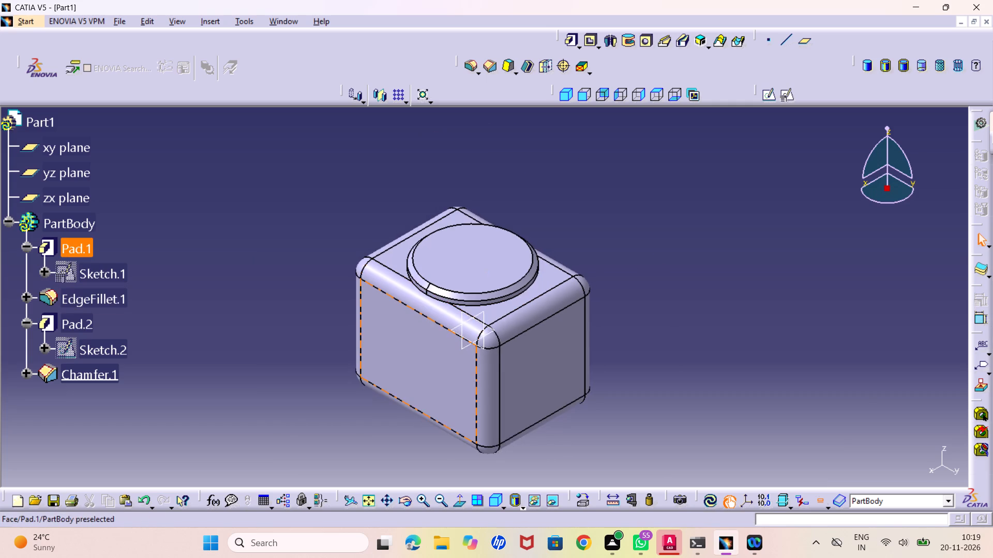
middle_drag(427, 364, 427, 290)
right_click(440, 338)
middle_drag(540, 227, 506, 267)
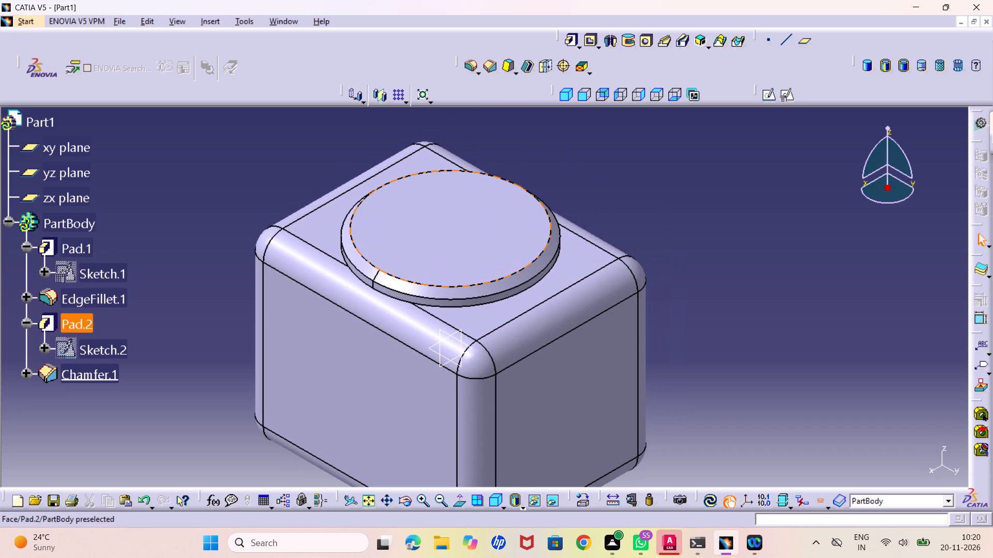
click(467, 227)
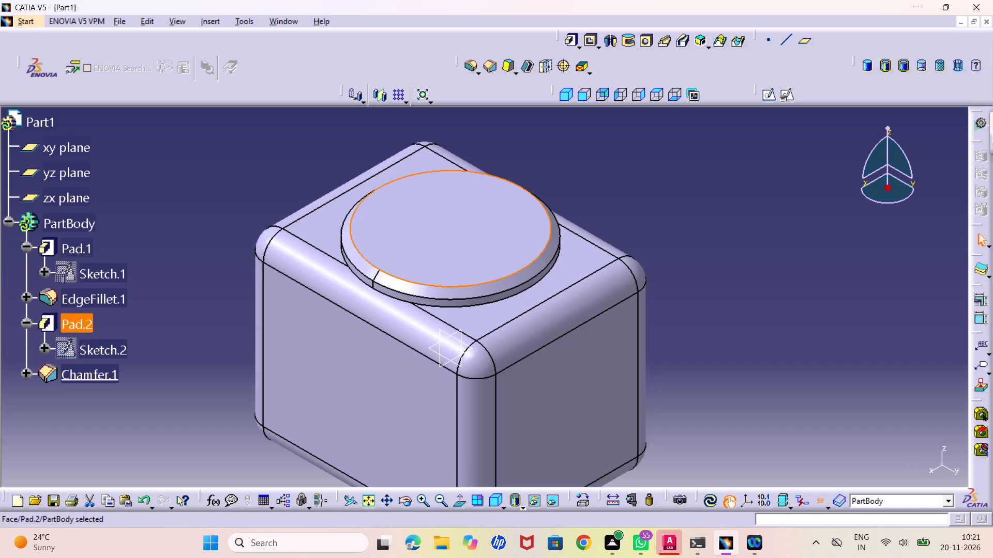
middle_drag(558, 268, 566, 290)
right_click(558, 268)
middle_drag(541, 337, 541, 325)
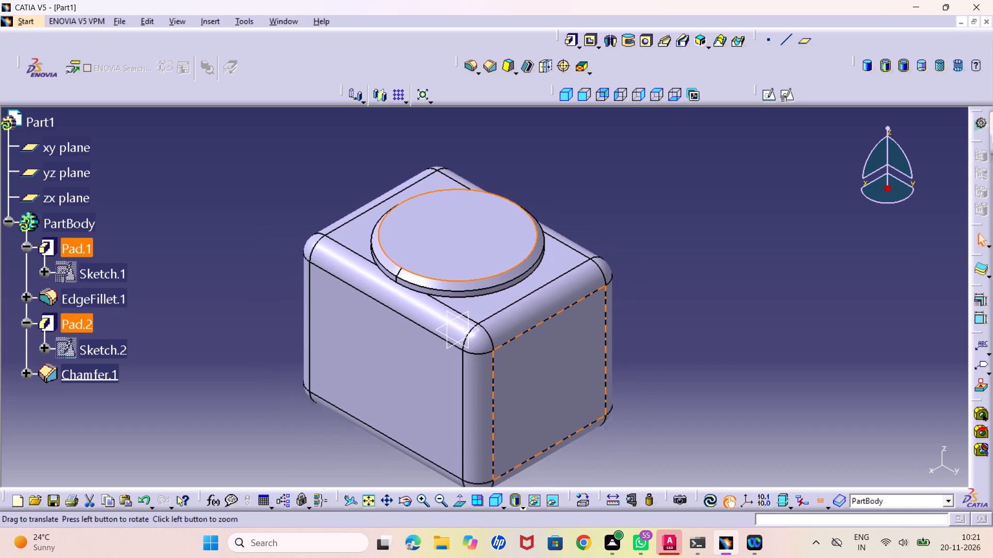
middle_drag(541, 325, 543, 299)
right_click(543, 315)
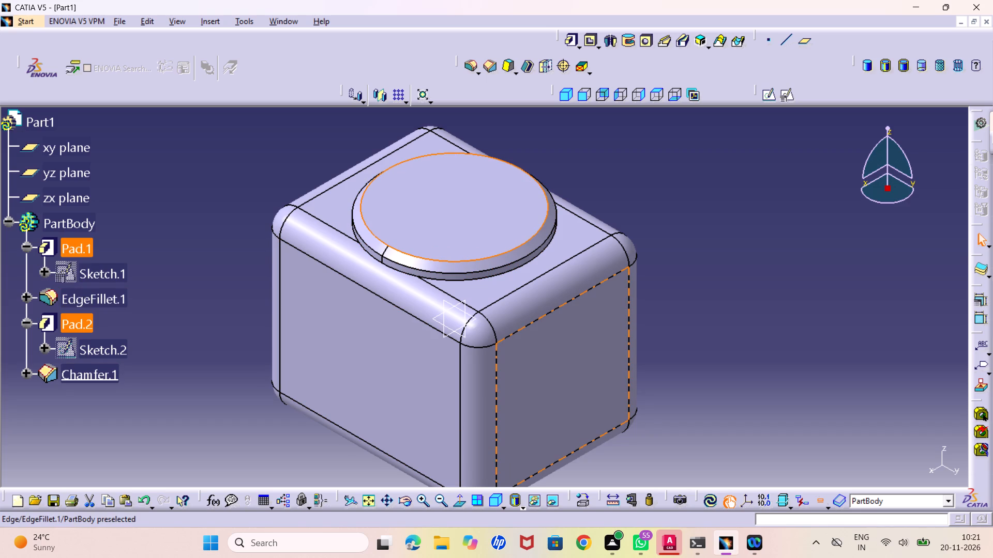
Set the block pad's mirrored extrusion length to 8 mm and update the part.
double_click(83, 253)
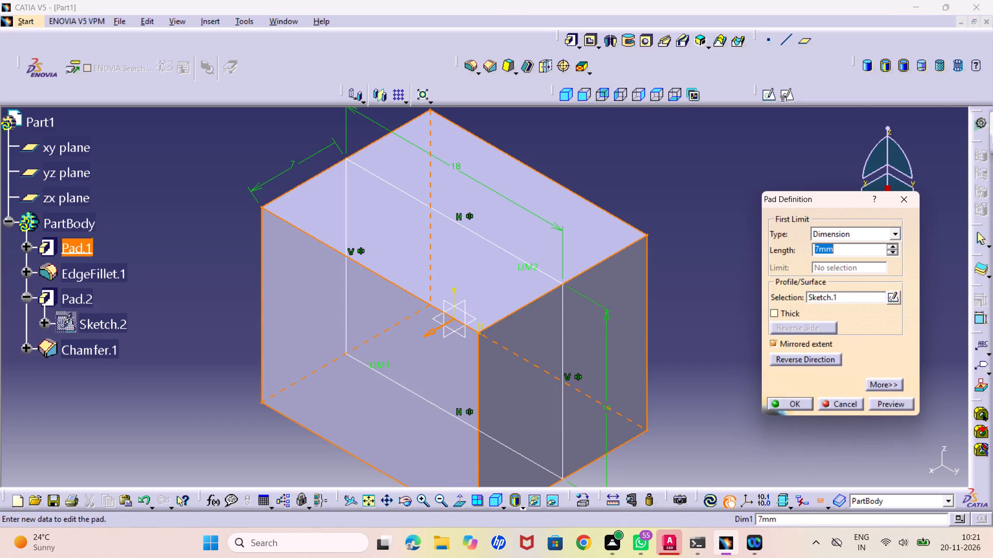
middle_drag(408, 244, 409, 257)
right_click(408, 244)
middle_drag(538, 269, 504, 239)
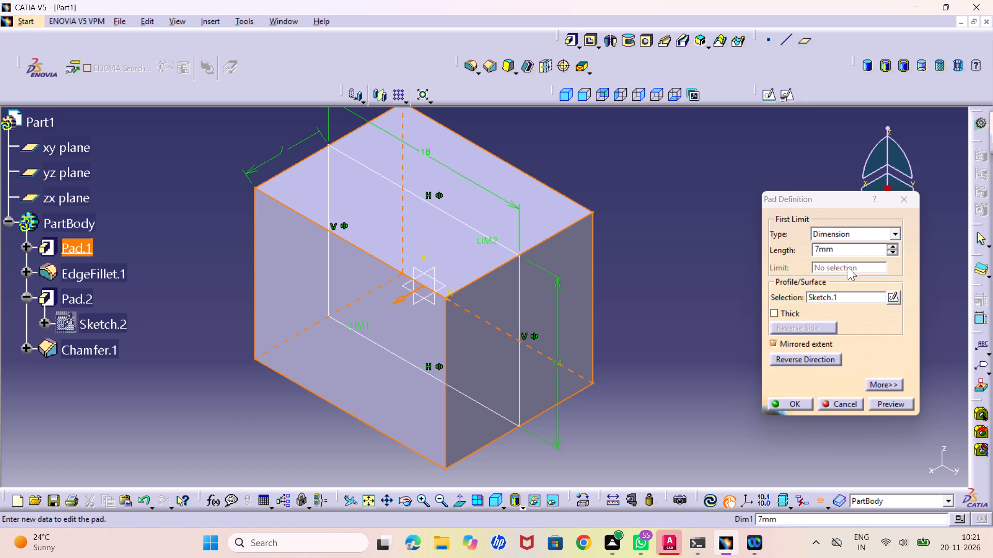
double_click(839, 252)
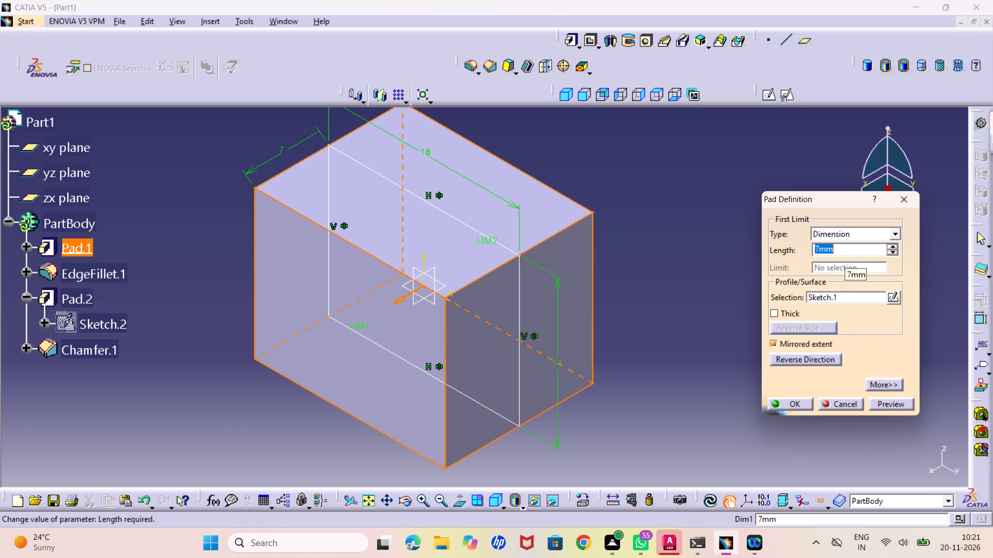
key(slash)
key(BackSpace)
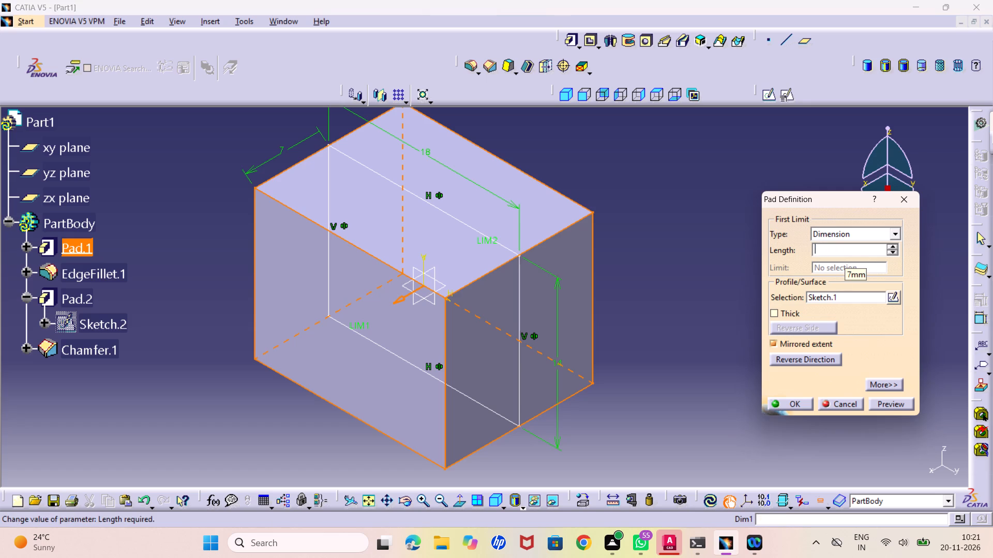
key(8)
key(Return)
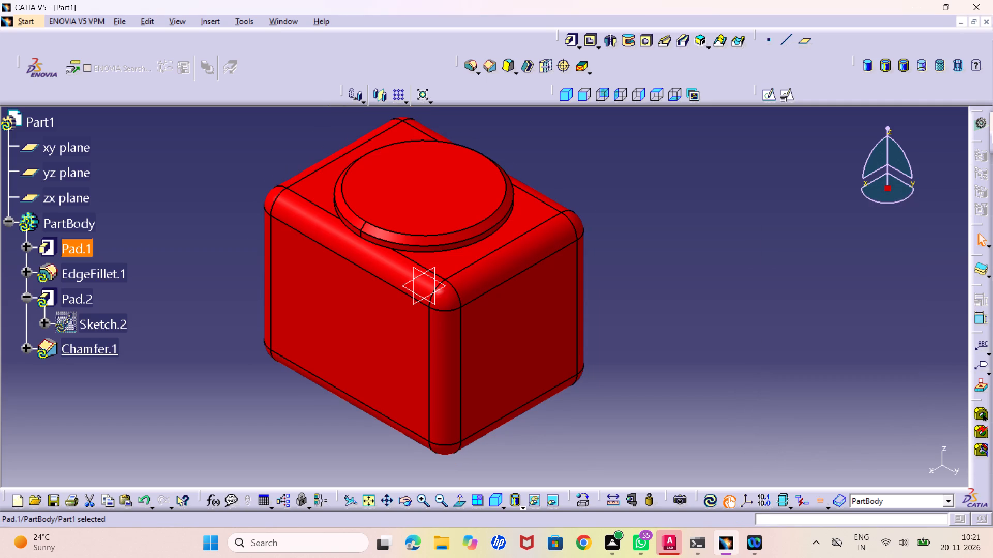
click(708, 493)
click(670, 408)
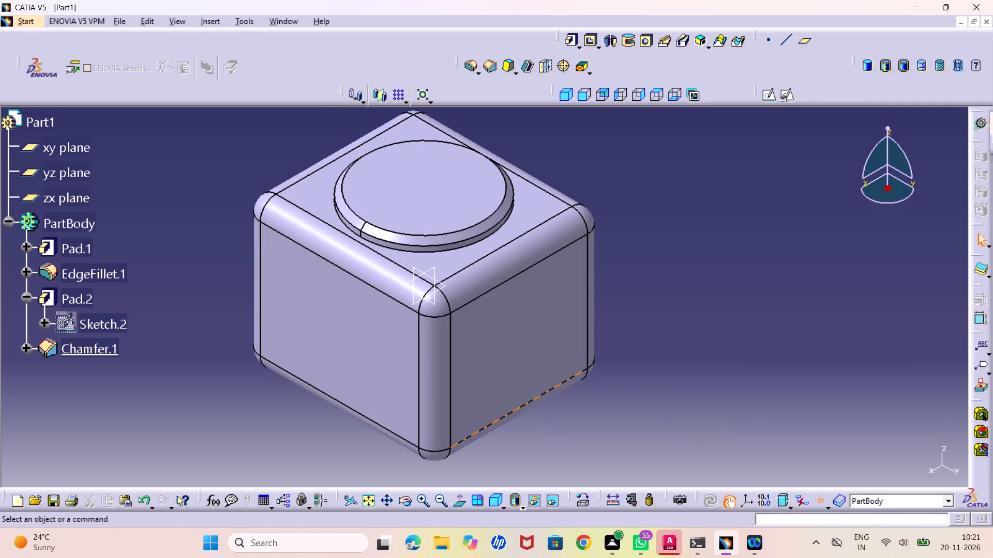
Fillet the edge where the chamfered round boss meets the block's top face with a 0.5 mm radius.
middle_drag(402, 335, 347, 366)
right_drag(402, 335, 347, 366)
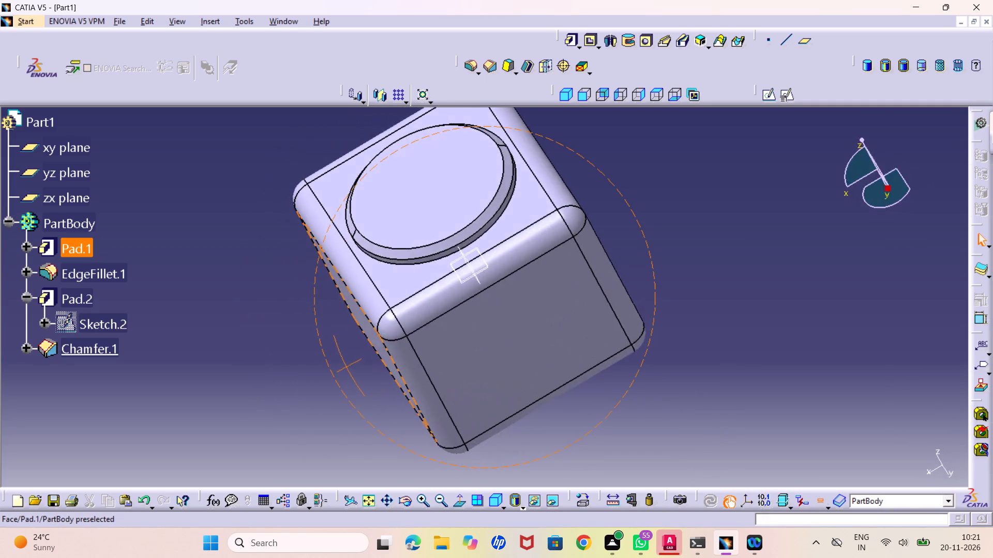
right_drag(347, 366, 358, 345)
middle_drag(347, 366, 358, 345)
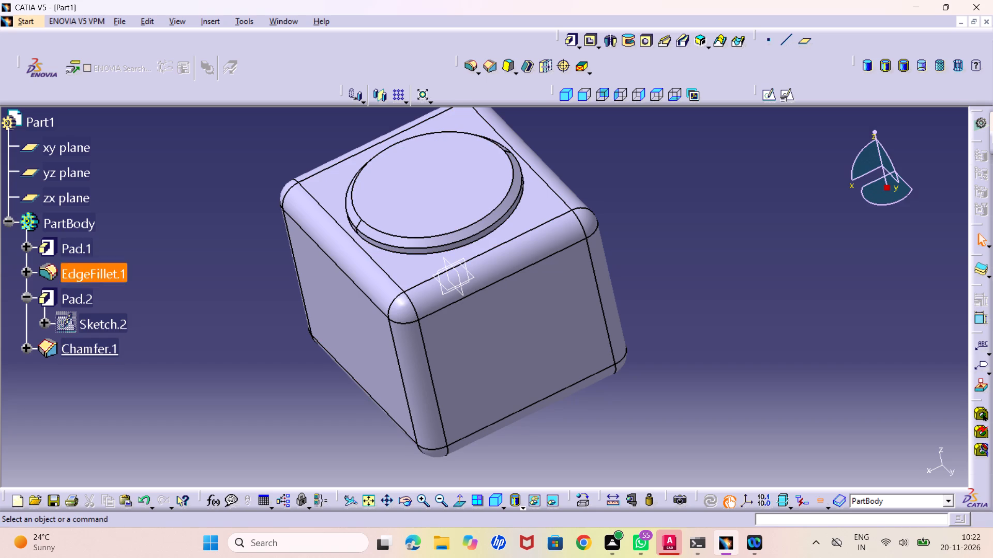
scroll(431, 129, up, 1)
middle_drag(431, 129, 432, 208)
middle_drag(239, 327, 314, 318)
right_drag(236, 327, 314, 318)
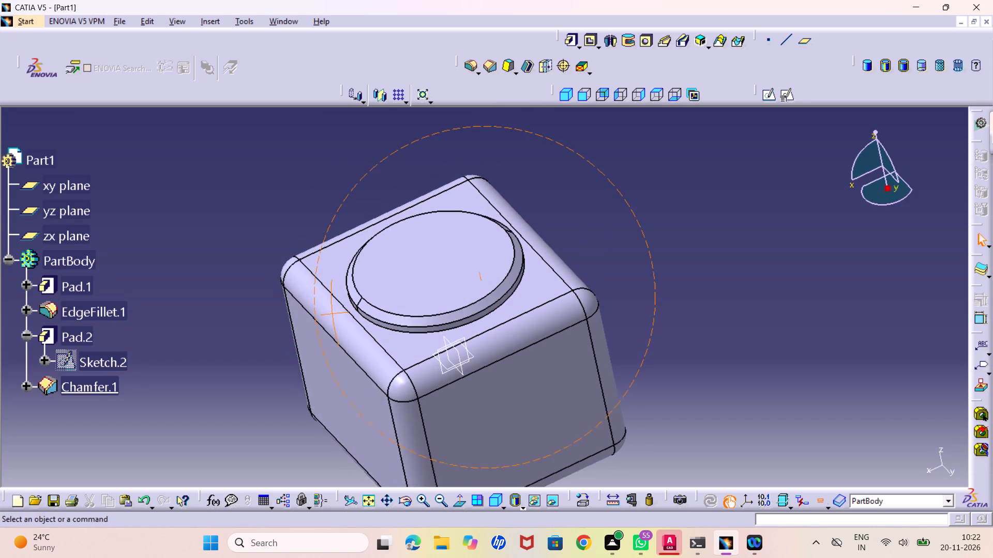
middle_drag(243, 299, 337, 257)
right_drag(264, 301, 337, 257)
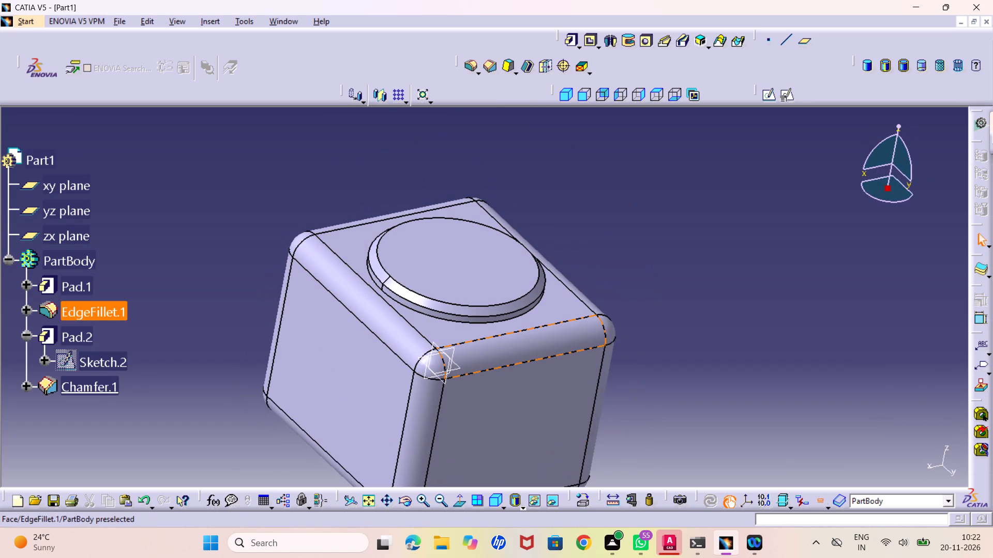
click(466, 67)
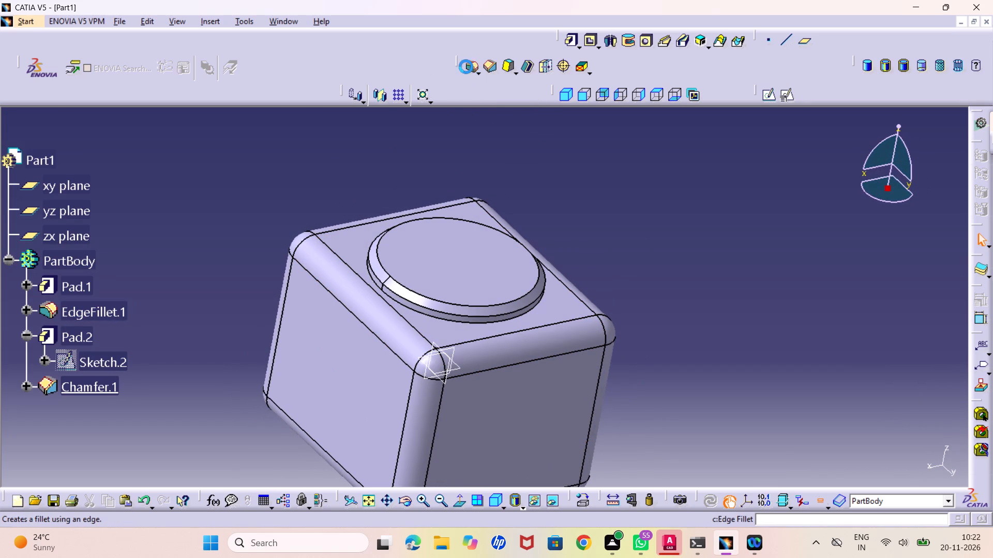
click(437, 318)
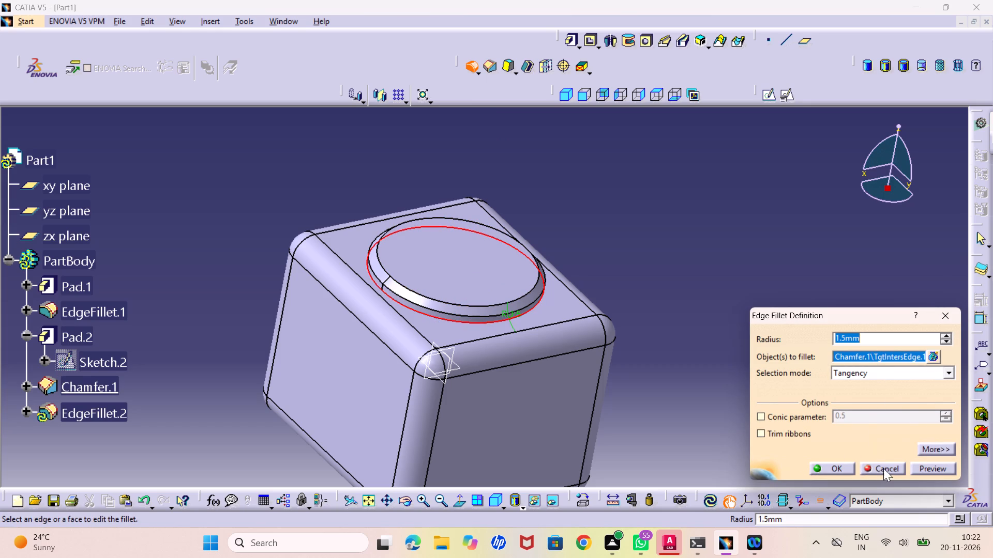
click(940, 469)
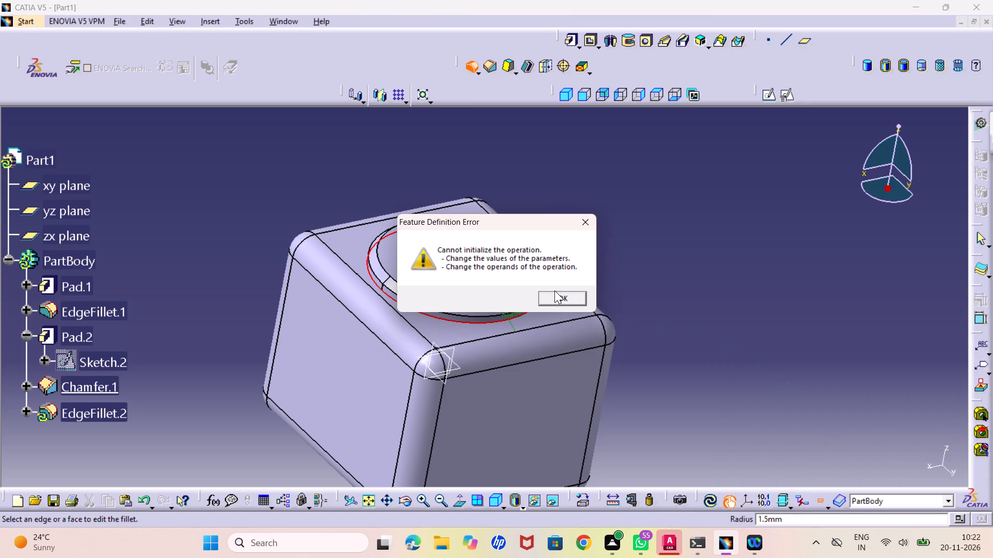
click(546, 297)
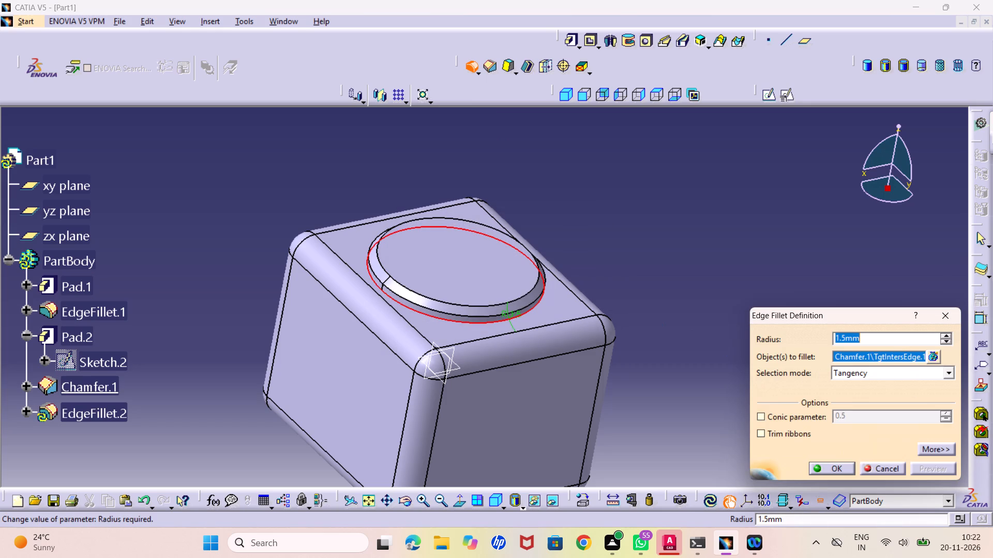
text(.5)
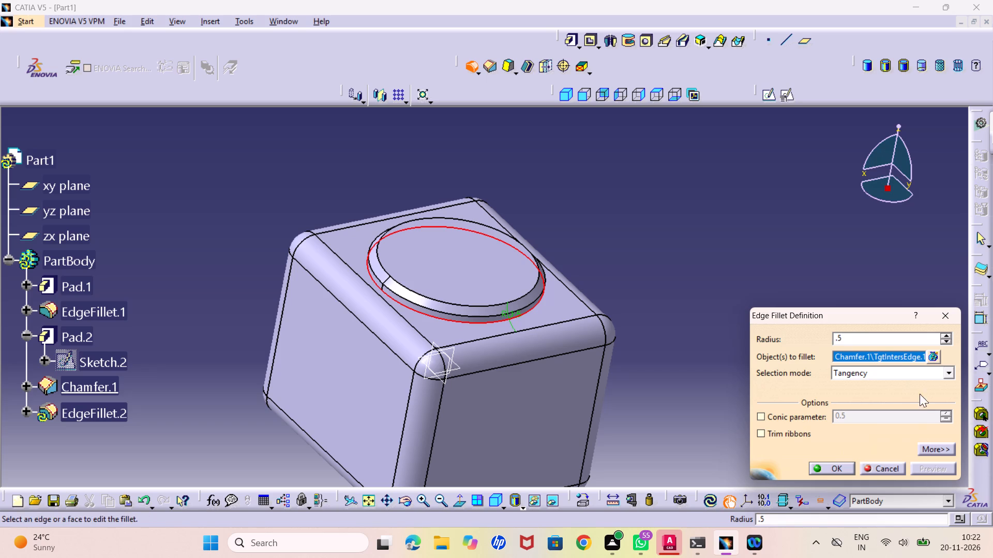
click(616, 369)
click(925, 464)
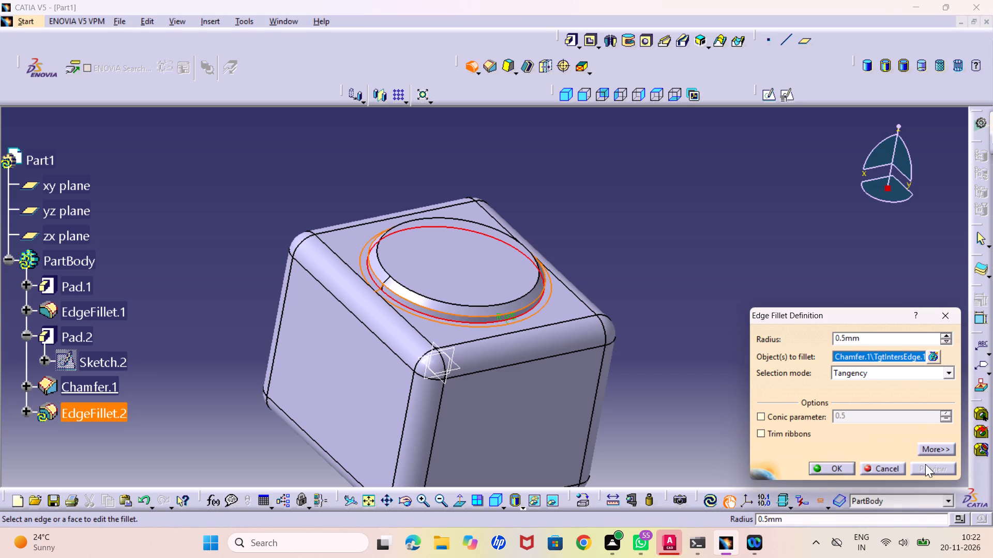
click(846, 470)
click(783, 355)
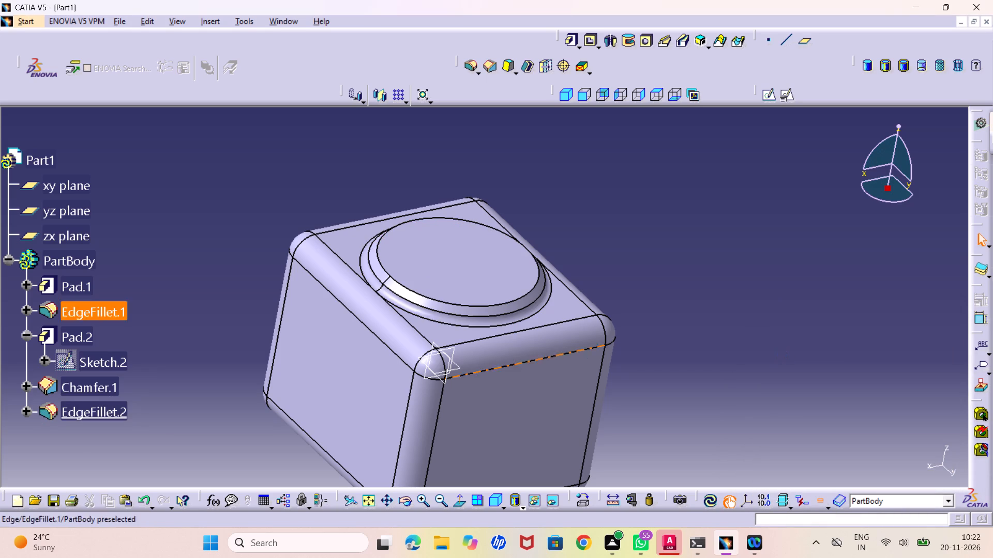
Delete the round boss's chamfer together with its dependent child fillet at the boss's base.
middle_drag(347, 351, 354, 409)
right_drag(347, 351, 354, 409)
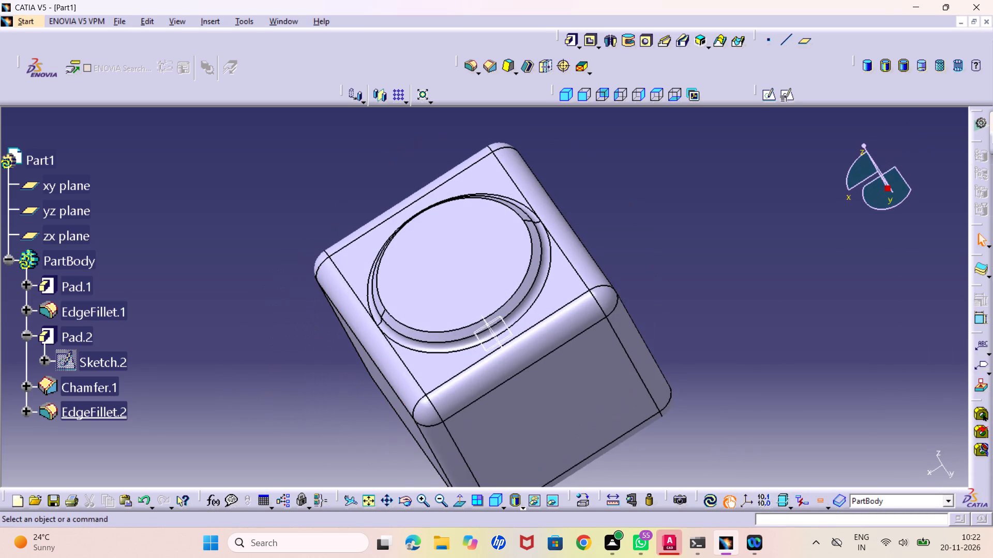
middle_drag(354, 406, 408, 339)
right_drag(354, 406, 408, 339)
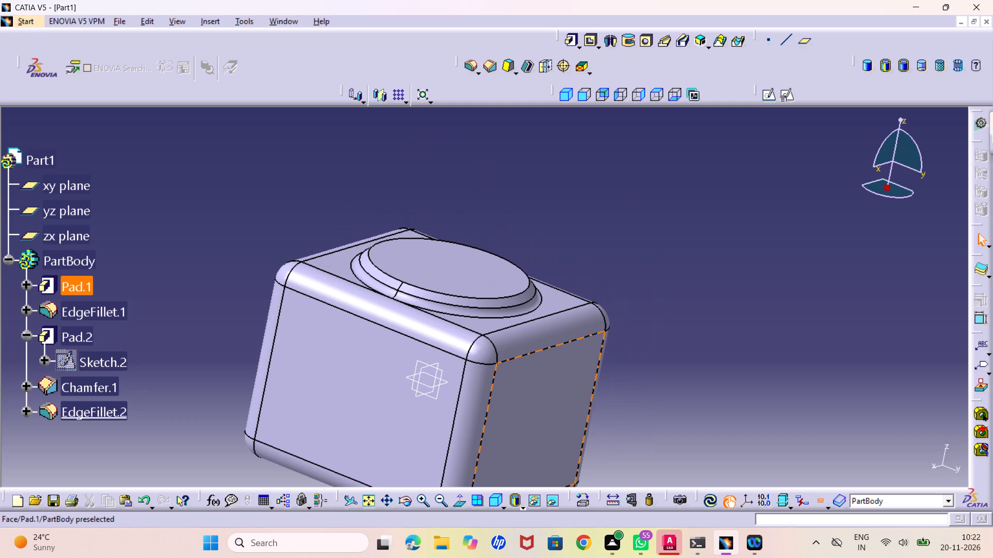
right_click(95, 378)
click(130, 296)
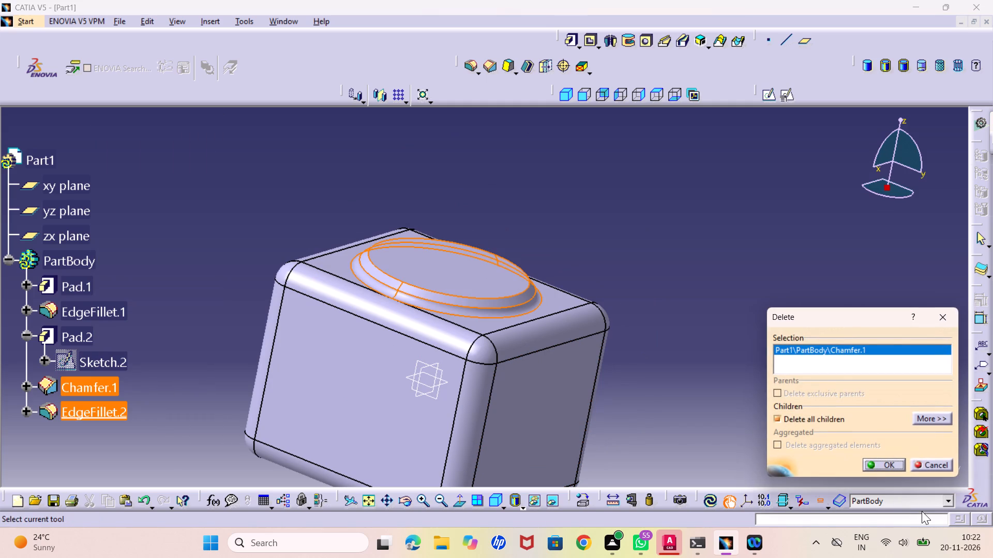
click(878, 462)
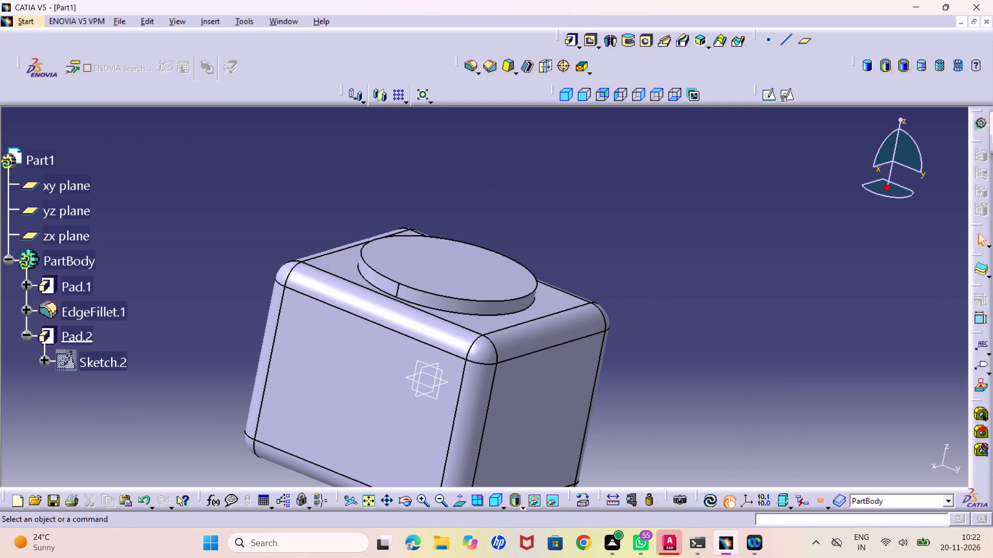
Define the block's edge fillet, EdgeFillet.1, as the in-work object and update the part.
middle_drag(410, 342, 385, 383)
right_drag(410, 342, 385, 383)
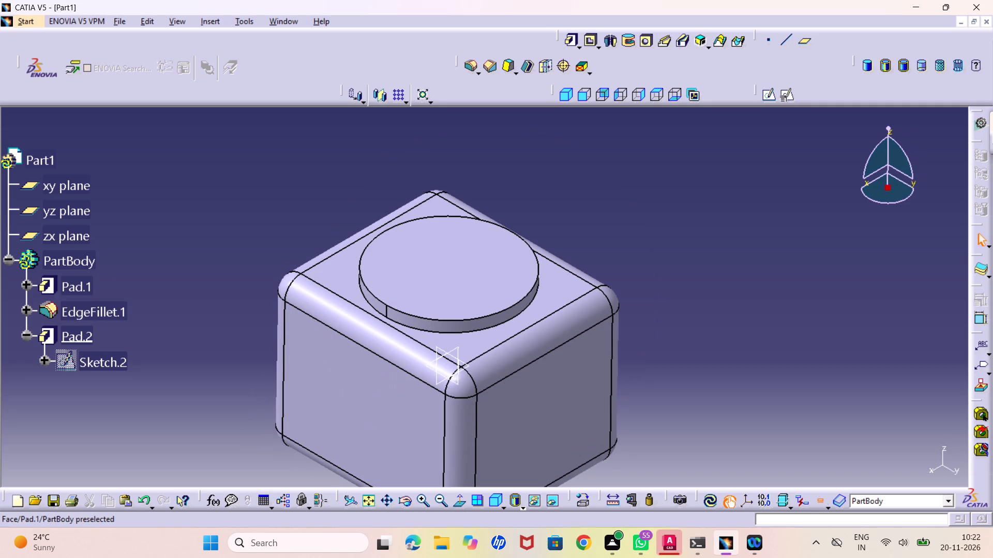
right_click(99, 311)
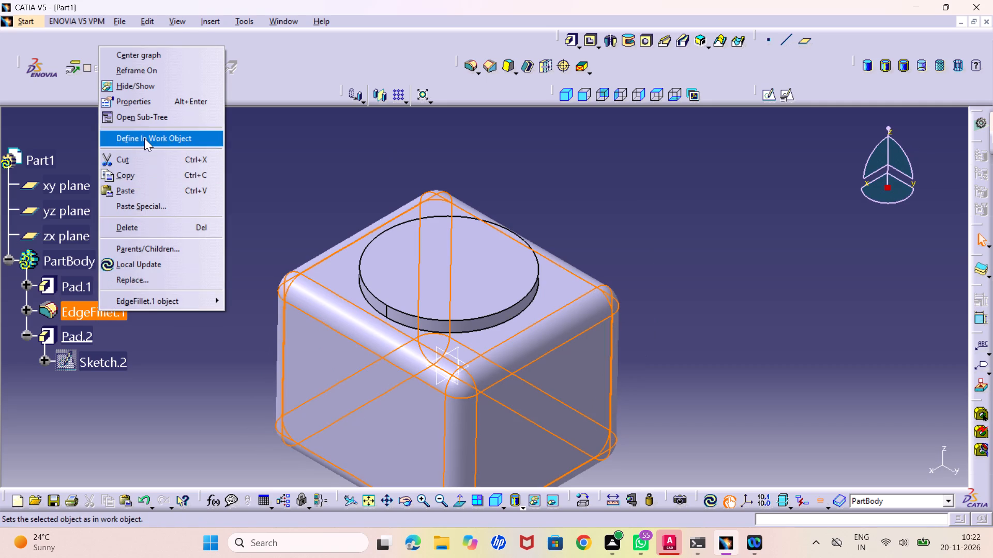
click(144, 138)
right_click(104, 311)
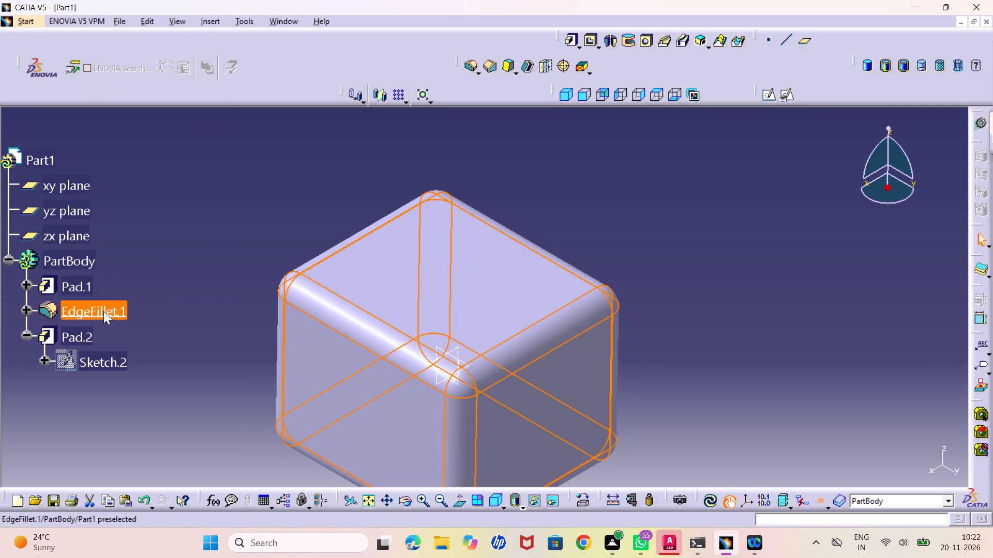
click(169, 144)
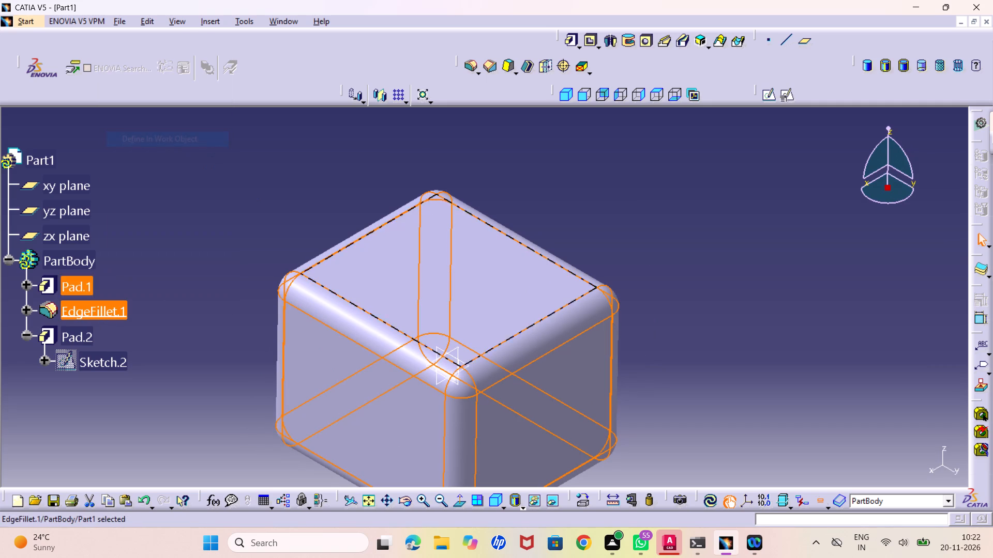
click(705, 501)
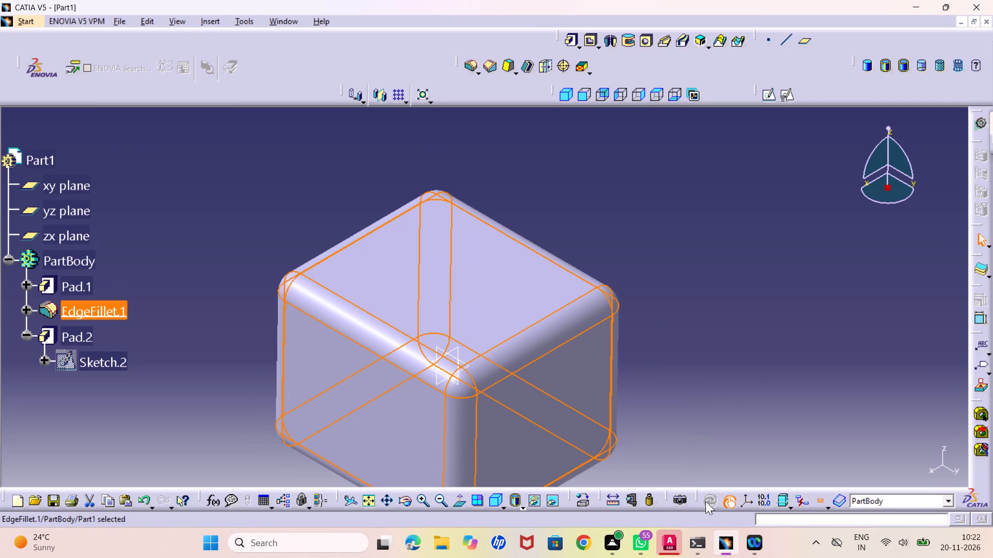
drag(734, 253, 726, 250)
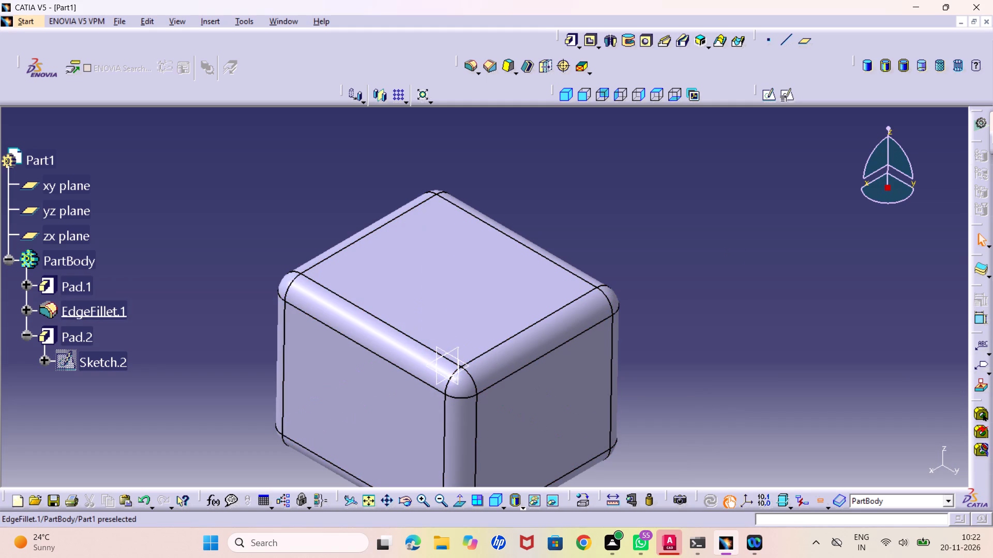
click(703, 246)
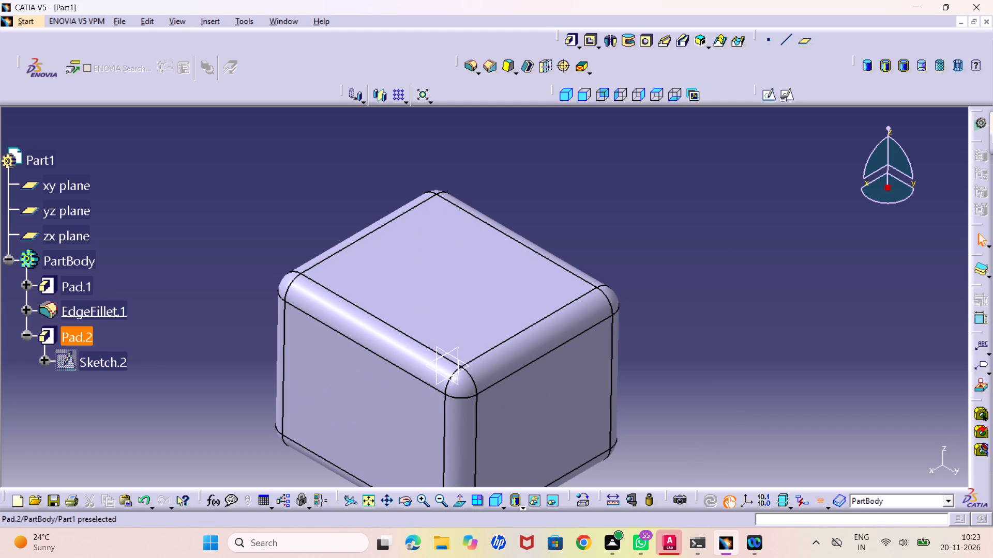
Review the definition of the block's edge fillet.
double_click(85, 316)
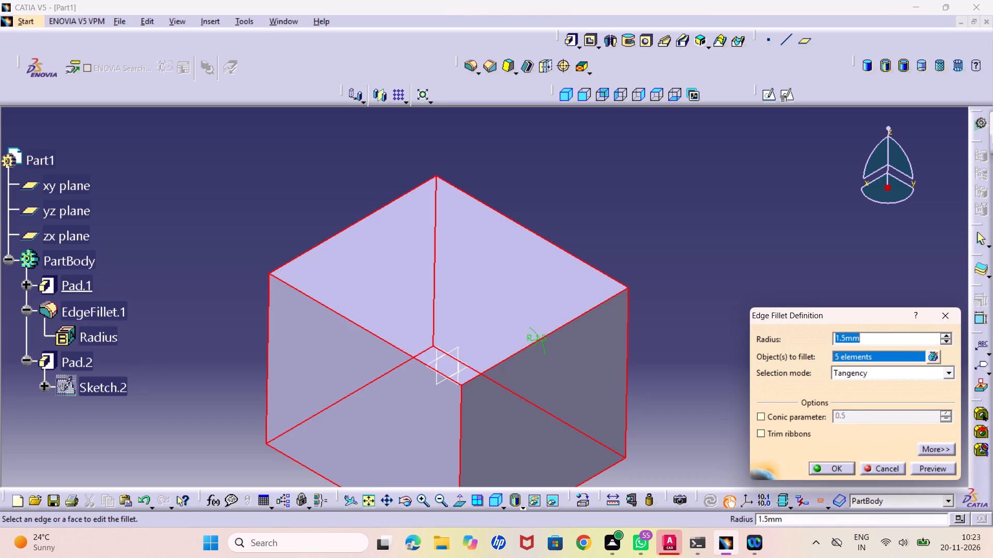
click(943, 314)
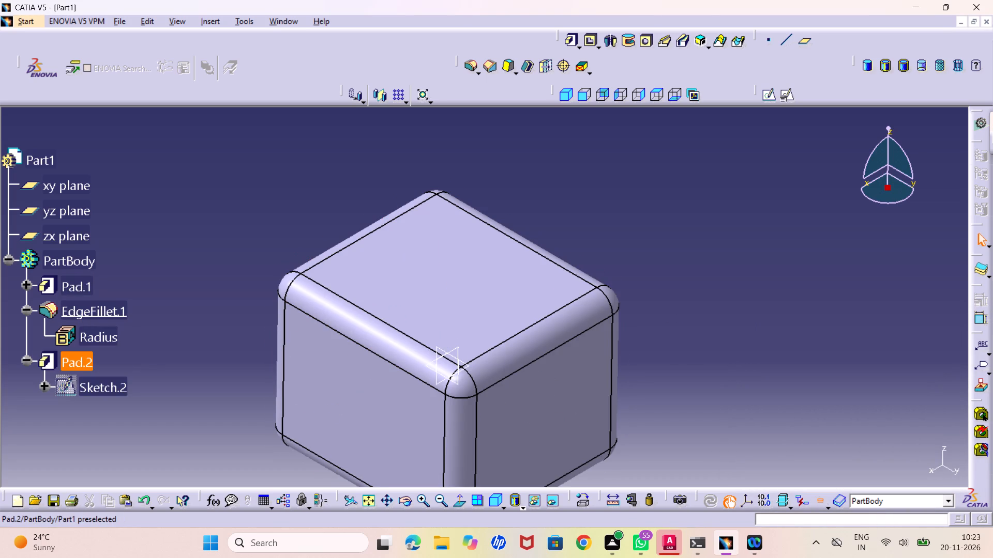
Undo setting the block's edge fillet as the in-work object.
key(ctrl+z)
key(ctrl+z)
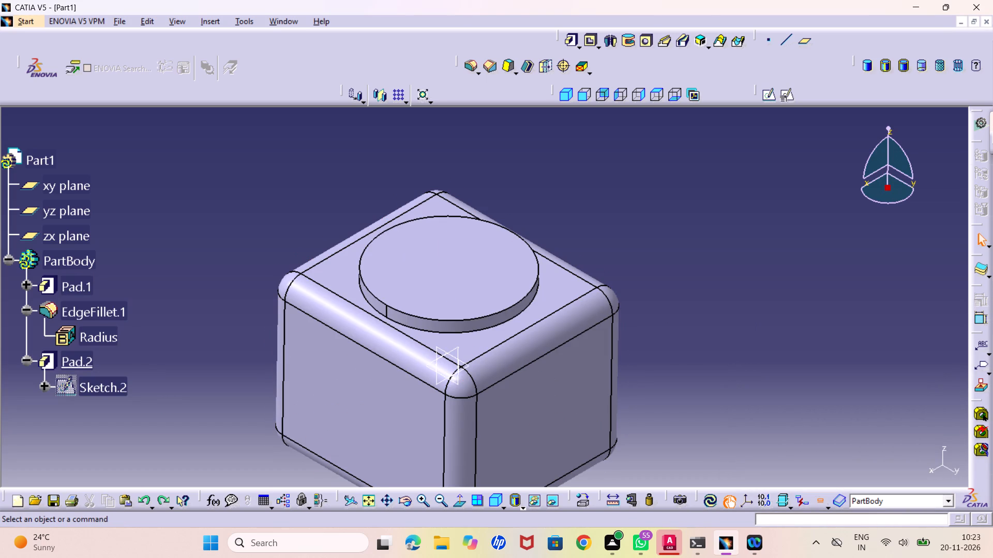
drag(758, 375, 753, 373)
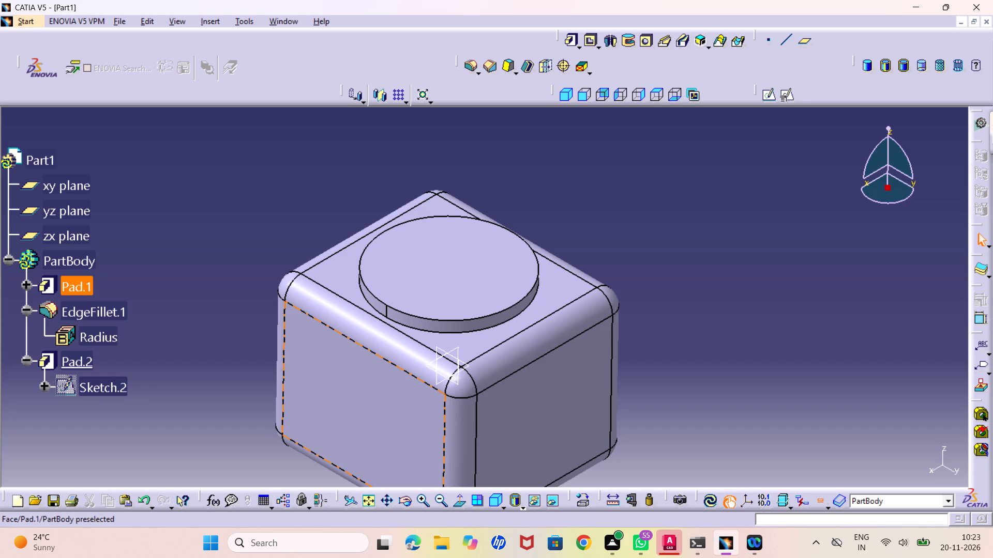
Fillet the base edge of the unchamfered round boss, where it meets the block's top face, with a 0.5 mm radius.
middle_drag(346, 381, 343, 336)
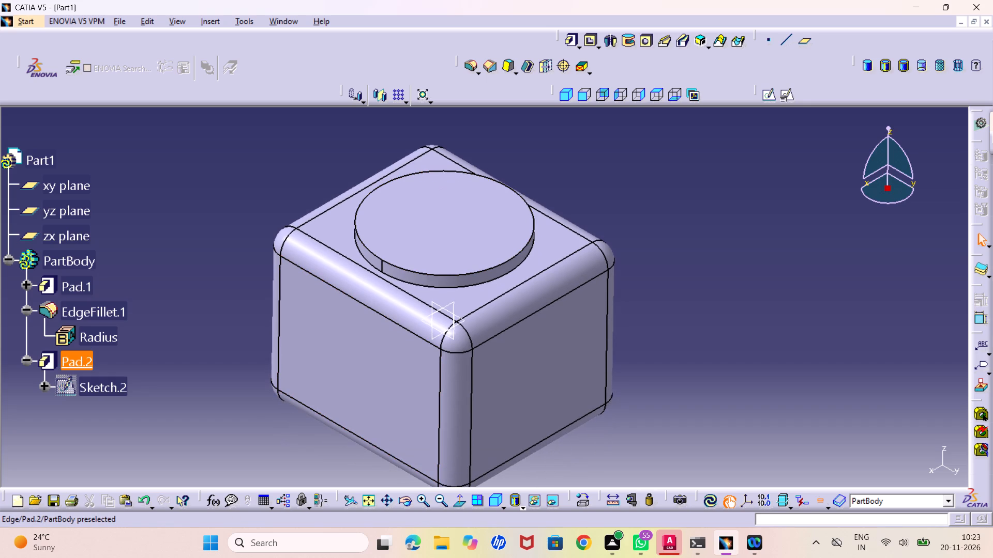
click(447, 287)
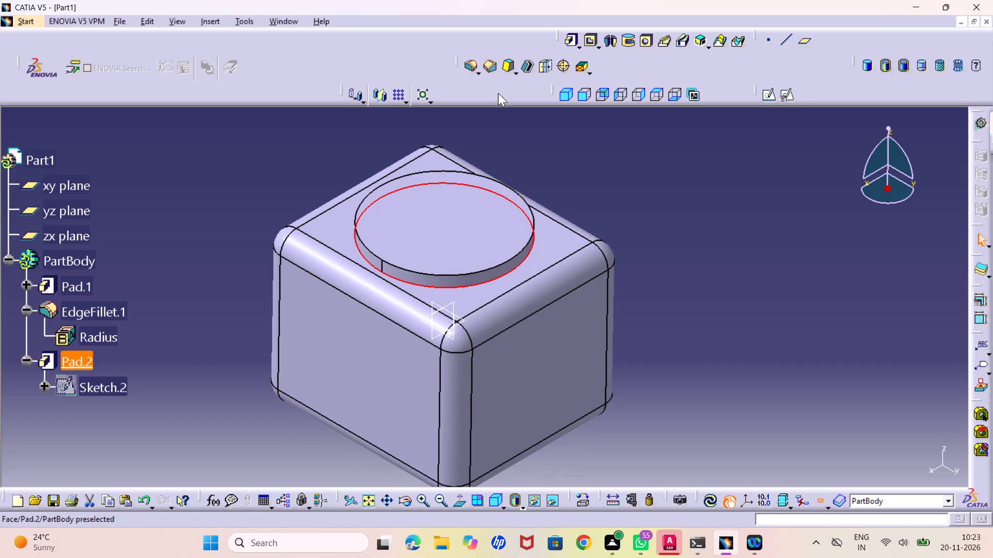
click(472, 68)
text(.5)
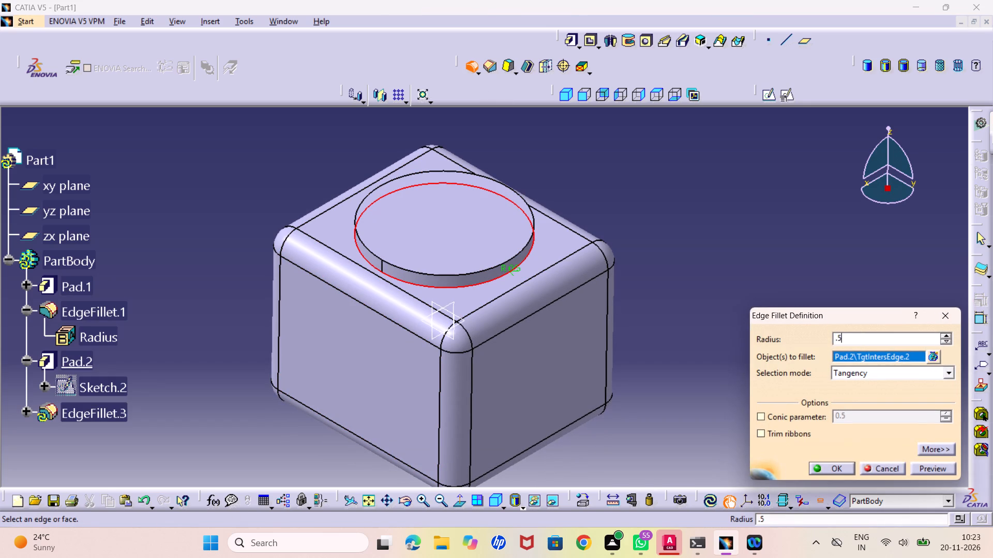
key(Return)
click(750, 333)
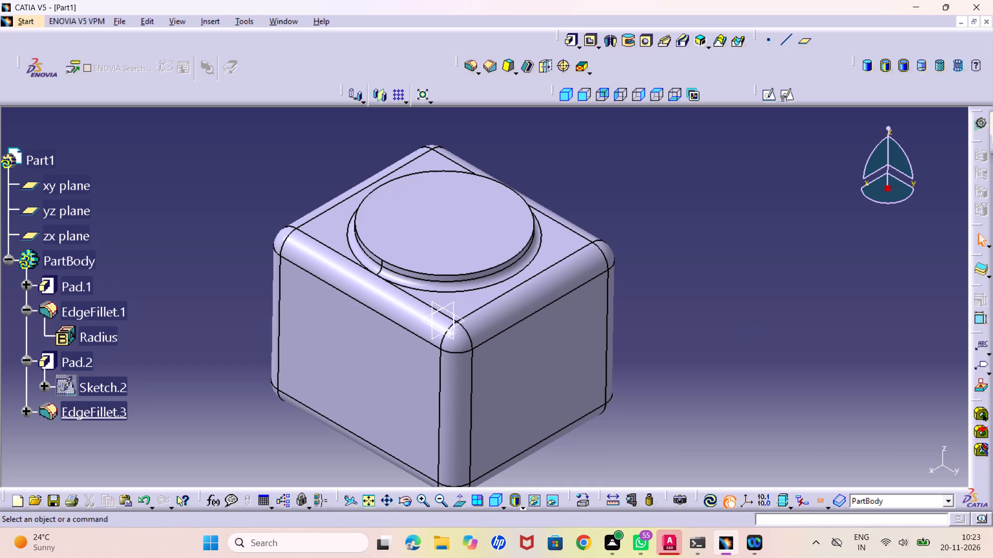
Inspect the block and the fillet around the boss's base in the isometric view and from several other angles.
click(568, 88)
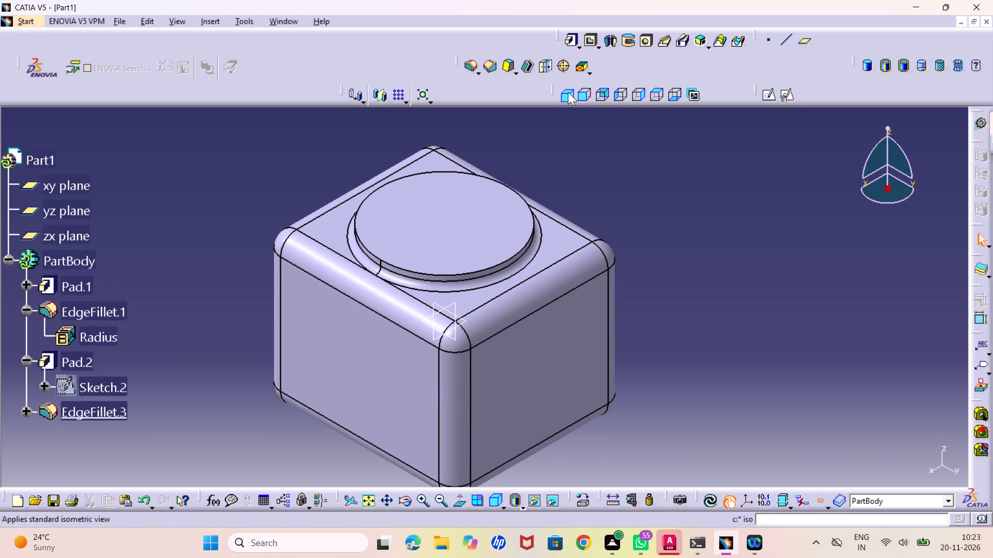
click(562, 91)
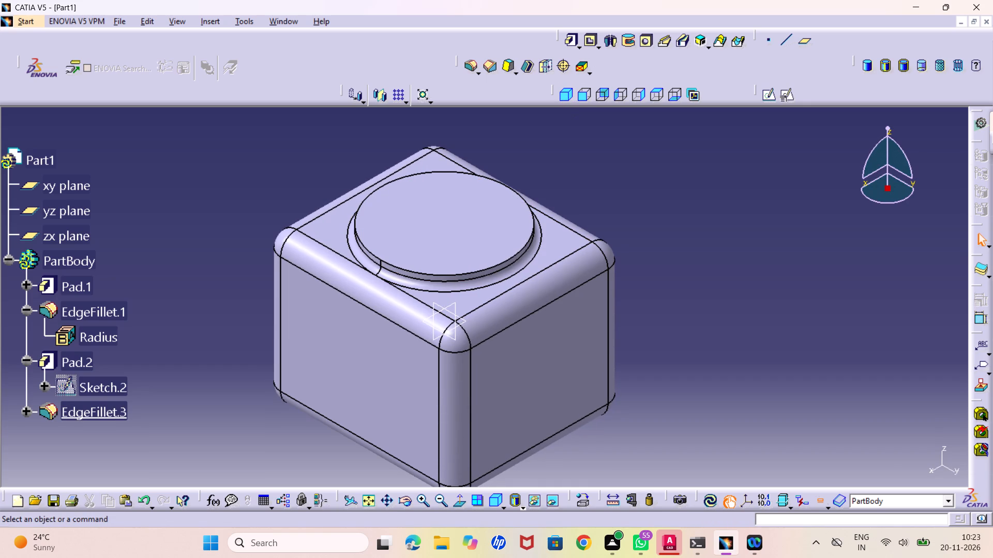
middle_drag(432, 222, 428, 303)
right_drag(432, 222, 428, 303)
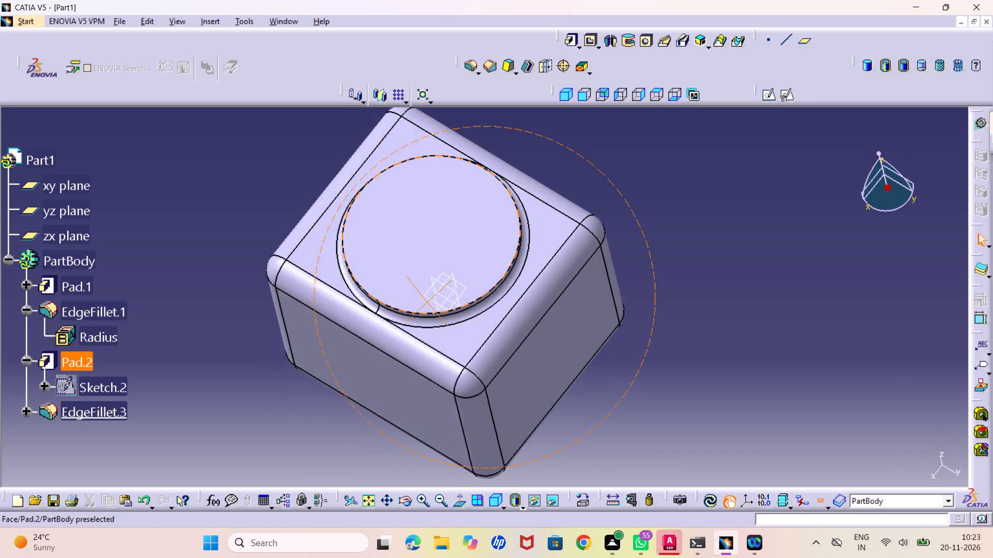
middle_drag(428, 303, 462, 377)
right_drag(428, 303, 462, 377)
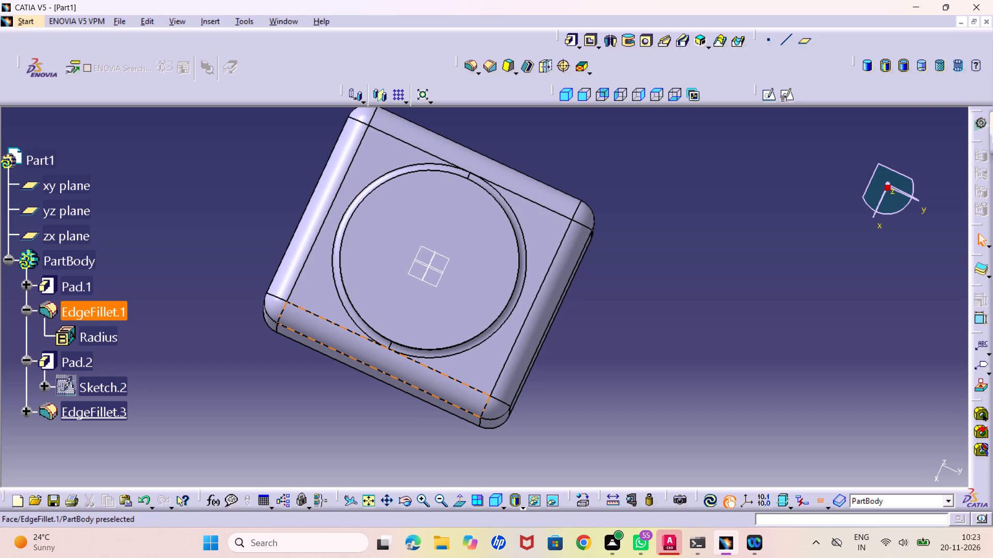
middle_drag(422, 308, 494, 215)
right_drag(422, 308, 494, 215)
middle_drag(365, 313, 414, 303)
right_drag(365, 313, 414, 303)
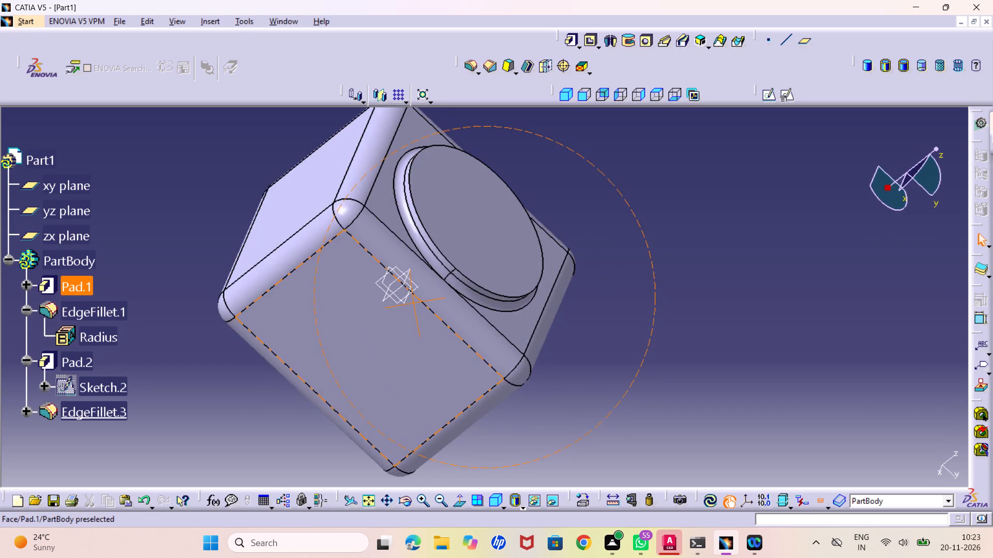
Start a positioned sketch on the round boss's top face, keeping the implicit origin and orientation.
right_drag(414, 303, 414, 302)
middle_drag(414, 303, 414, 302)
middle_drag(332, 231, 294, 288)
right_drag(332, 231, 294, 288)
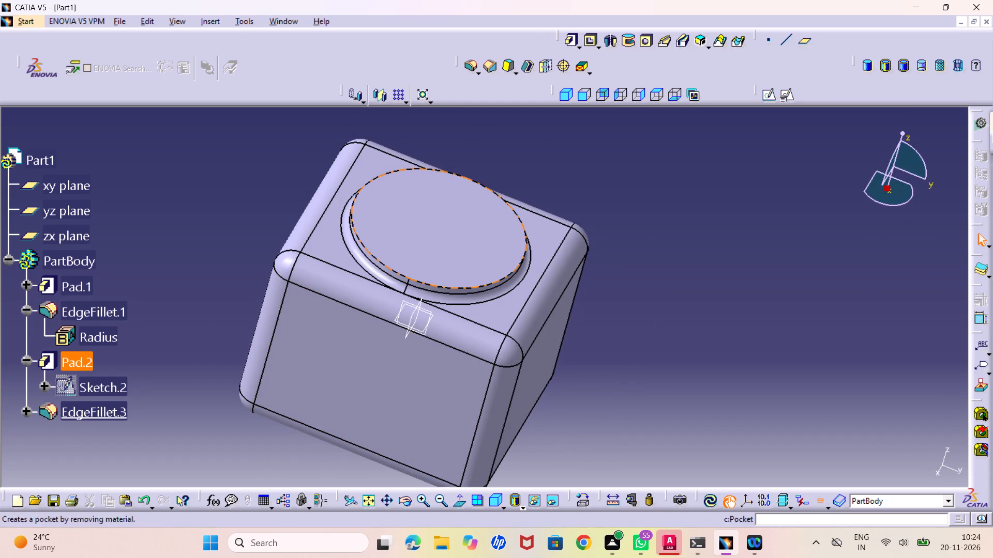
click(446, 235)
click(788, 94)
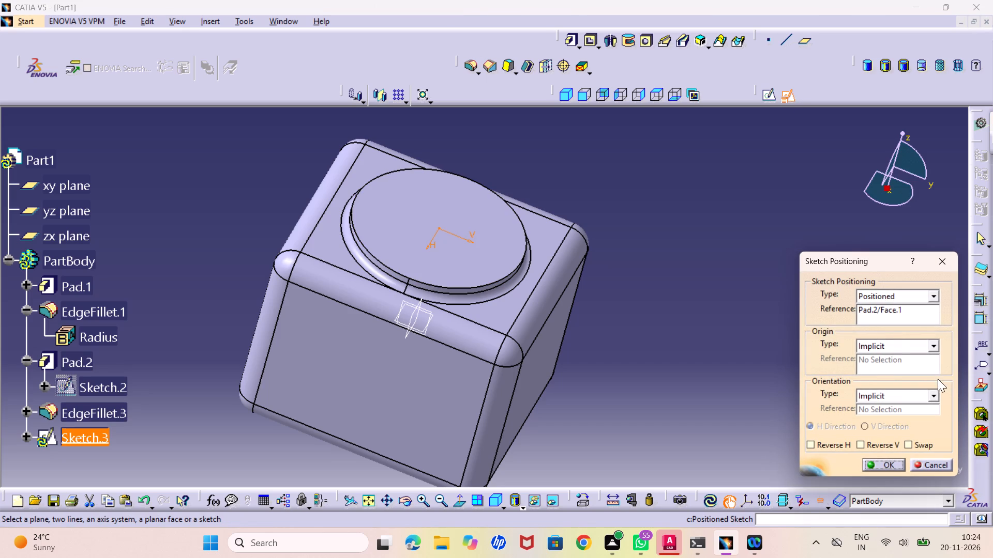
click(874, 467)
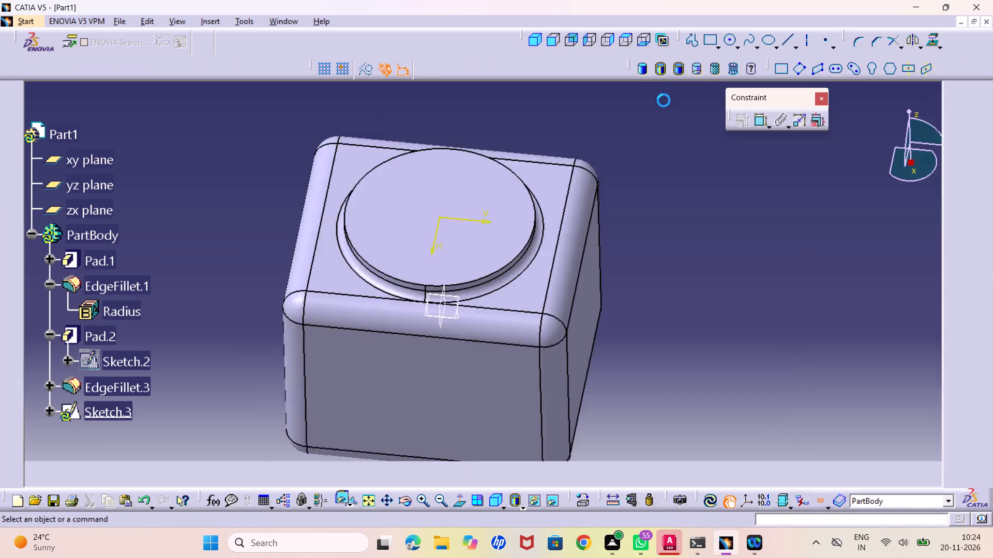
Sketch a circle centred on the sketch origin and set its diameter to 10 mm.
click(730, 39)
middle_drag(634, 266, 703, 224)
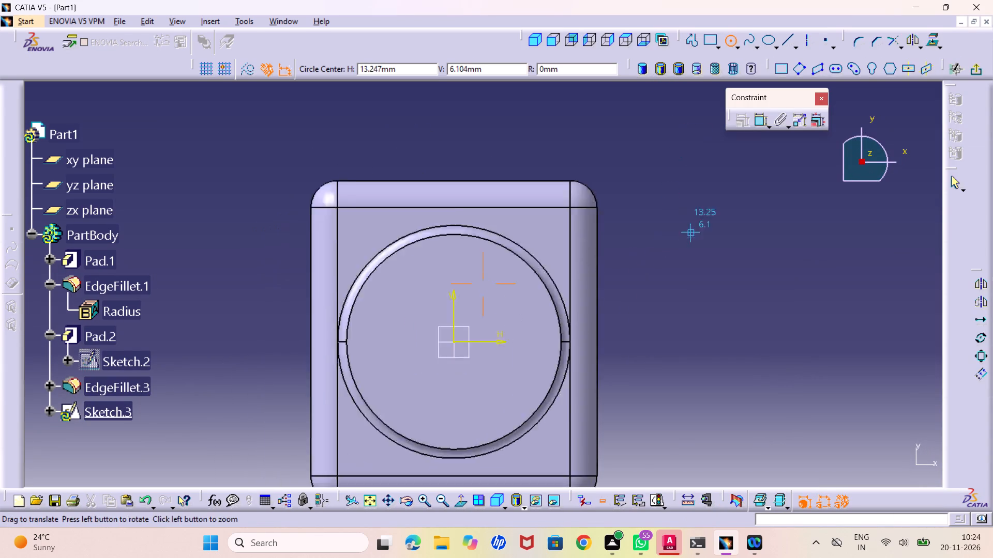
middle_drag(703, 224, 783, 177)
click(545, 289)
click(577, 358)
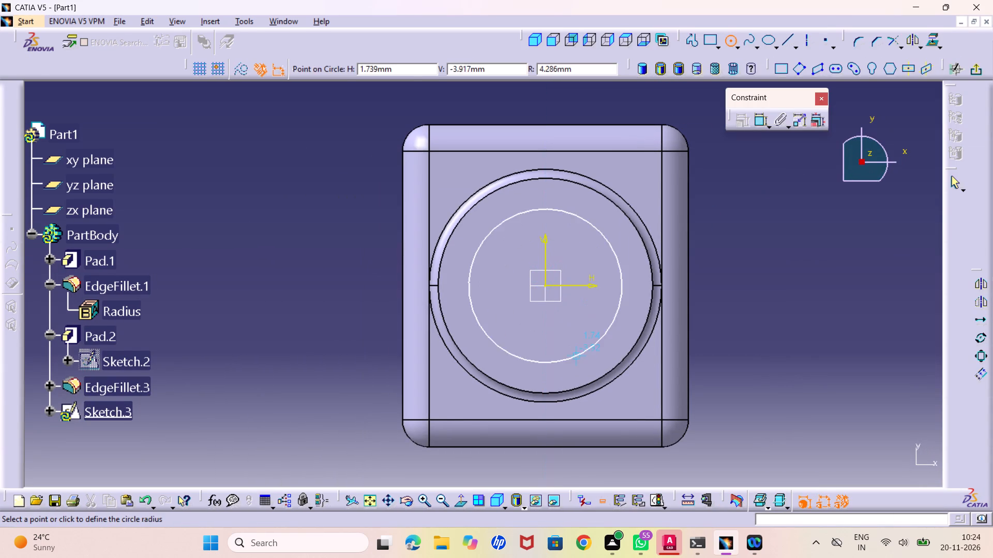
click(759, 117)
click(759, 215)
double_click(759, 211)
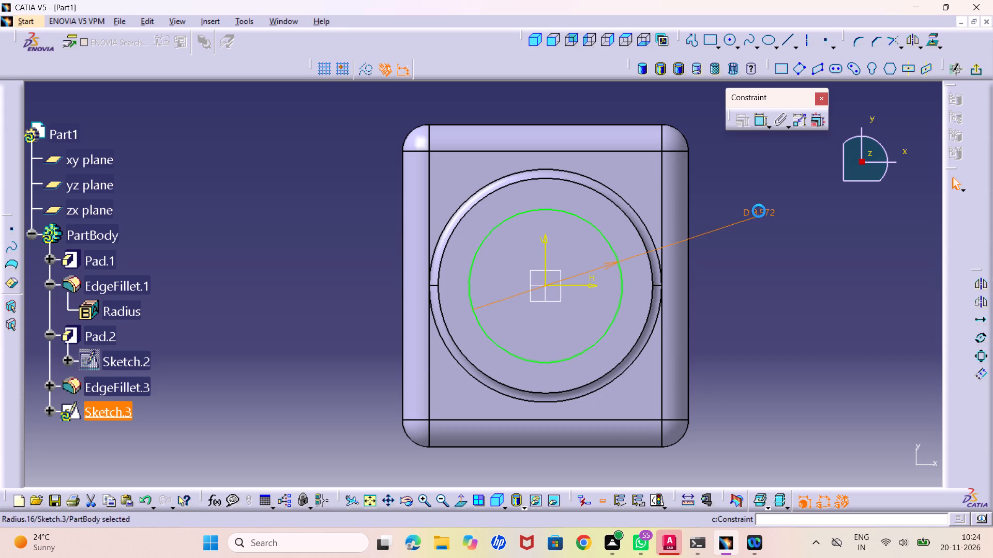
text(10)
key(Return)
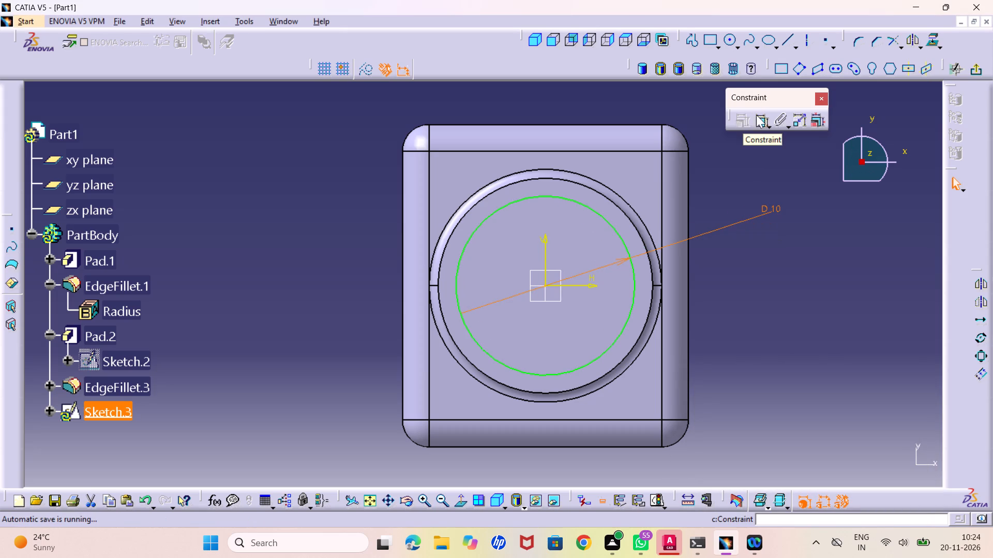
click(741, 161)
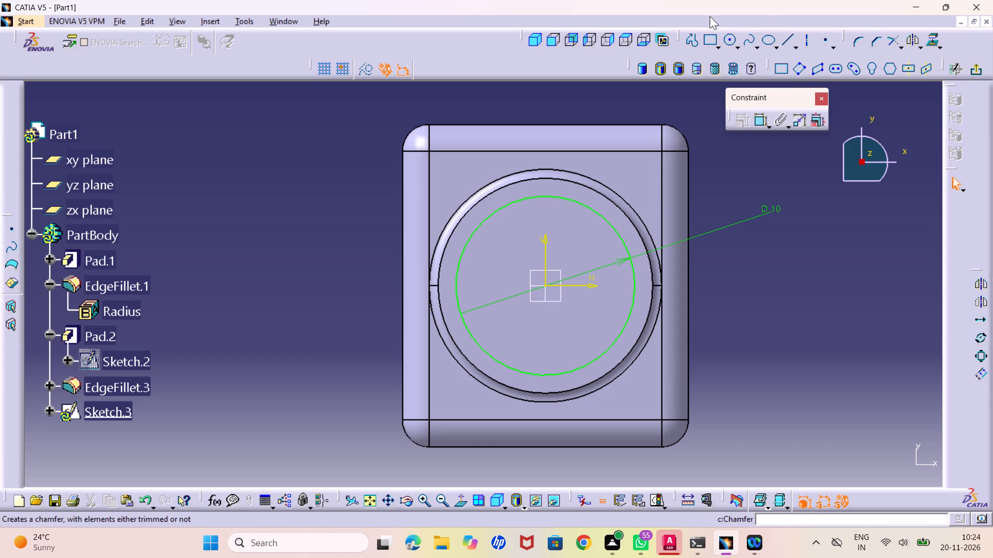
Add a smaller concentric circle inside the 10 mm circle and set its diameter to 8.98 mm.
click(727, 38)
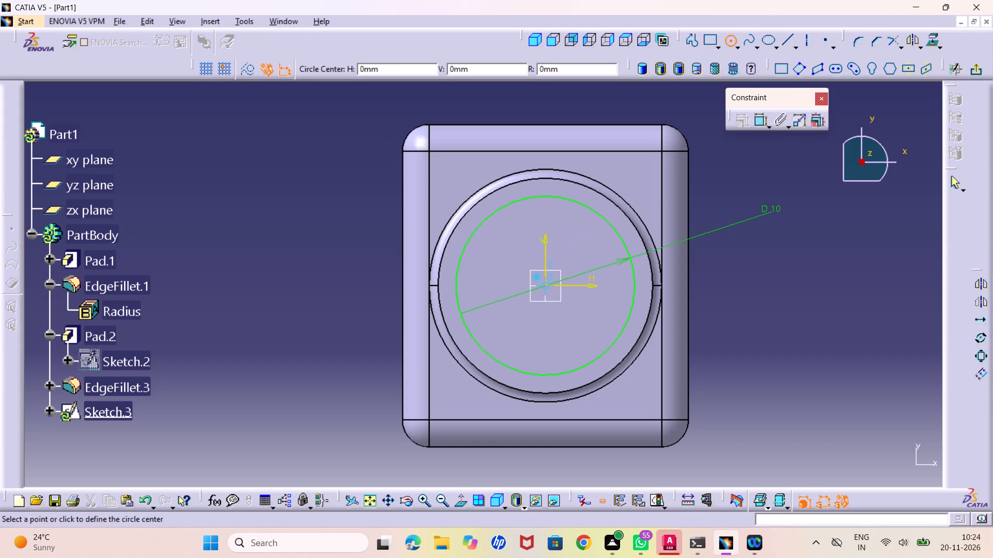
click(546, 286)
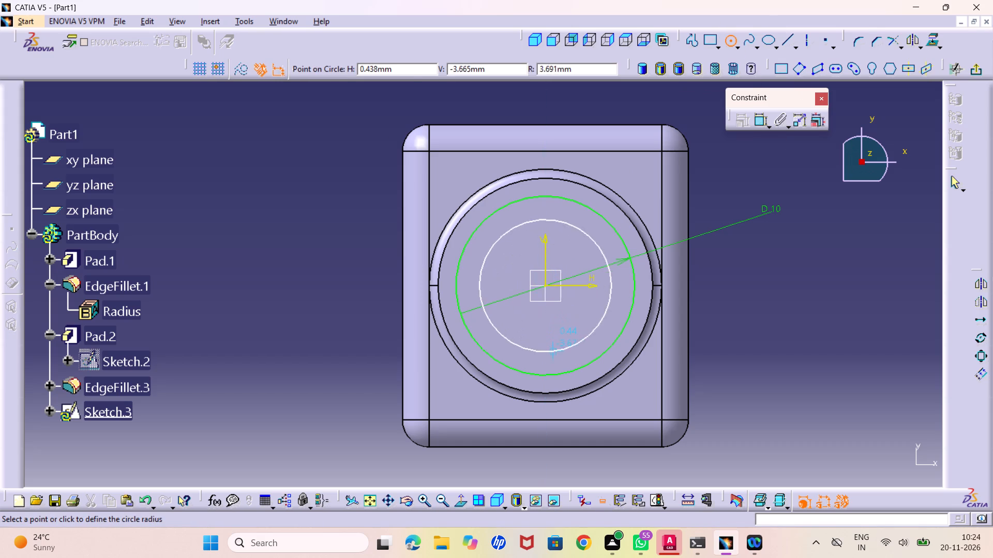
click(553, 355)
click(762, 124)
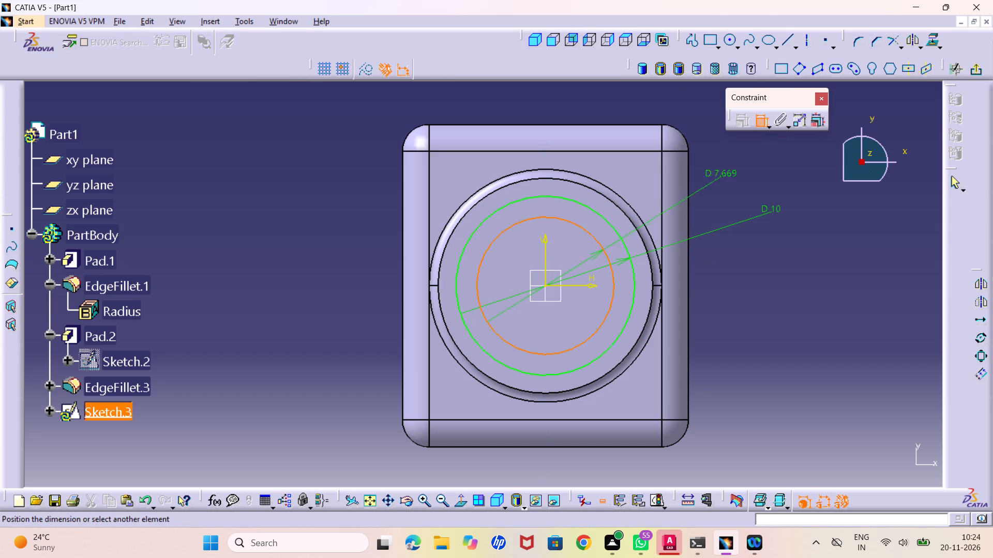
click(716, 185)
double_click(713, 180)
key(5)
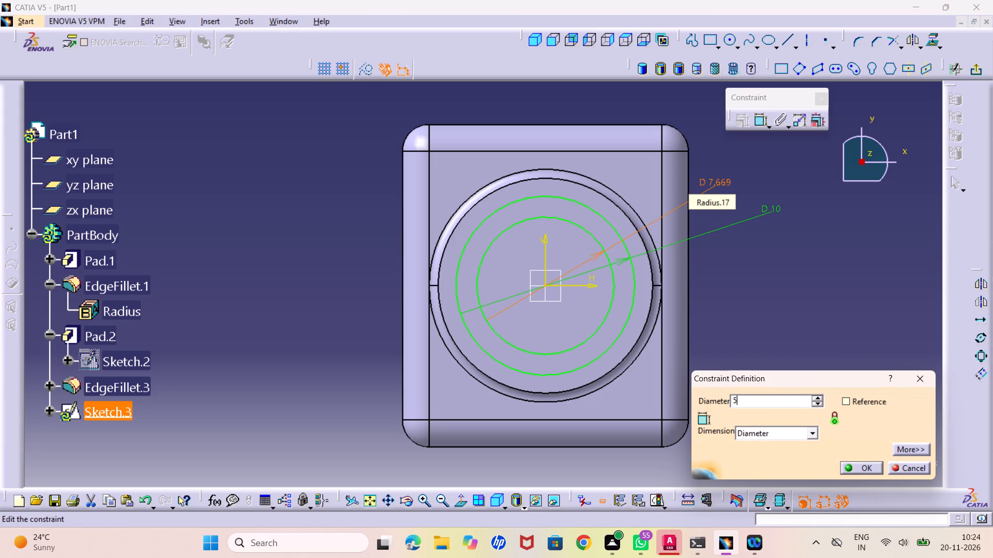
key(BackSpace)
text(83.)
key(BackSpace)
key(BackSpace)
key(period)
text(98)
key(Return)
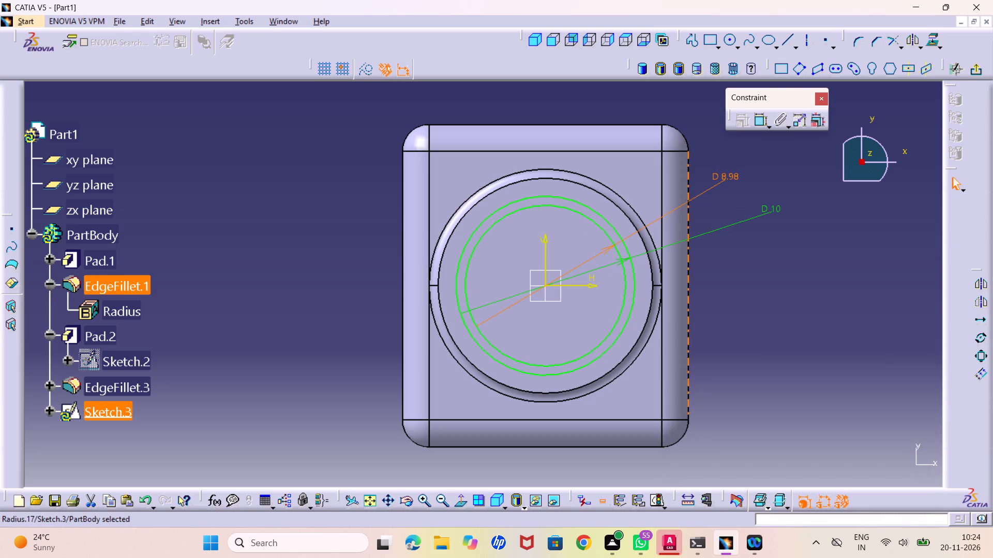
Leave the sketch and pad the ring profile between the two circles 5 mm up from the boss's top face.
click(979, 66)
middle_drag(492, 327, 529, 267)
click(569, 38)
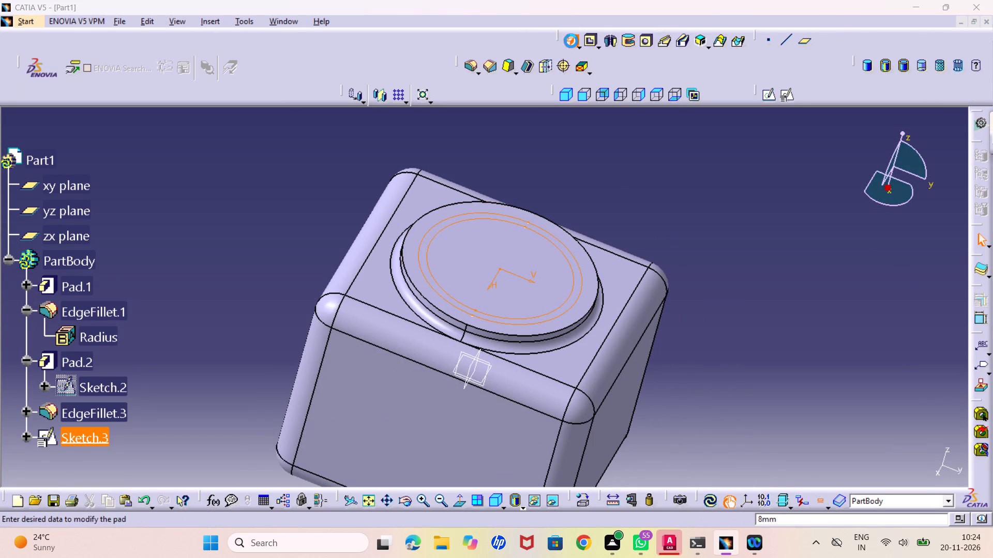
middle_drag(560, 236, 562, 268)
right_click(560, 236)
middle_drag(554, 332, 560, 285)
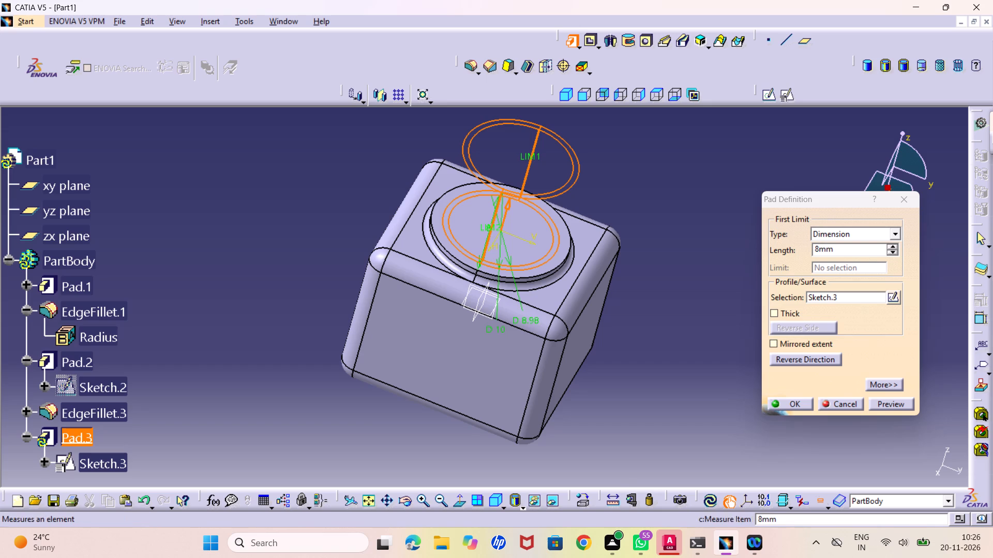
middle_drag(631, 306, 622, 358)
right_click(620, 337)
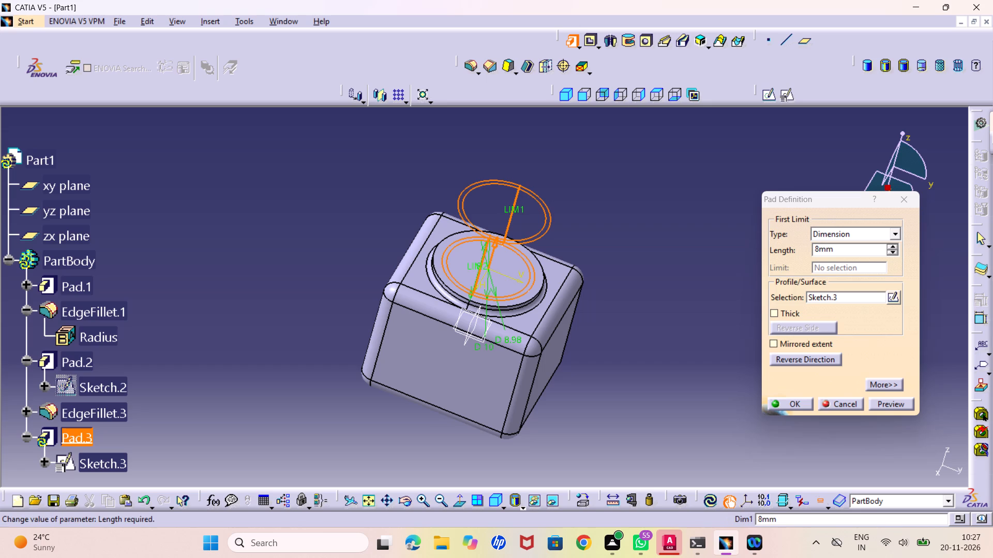
text(12-7)
click(895, 406)
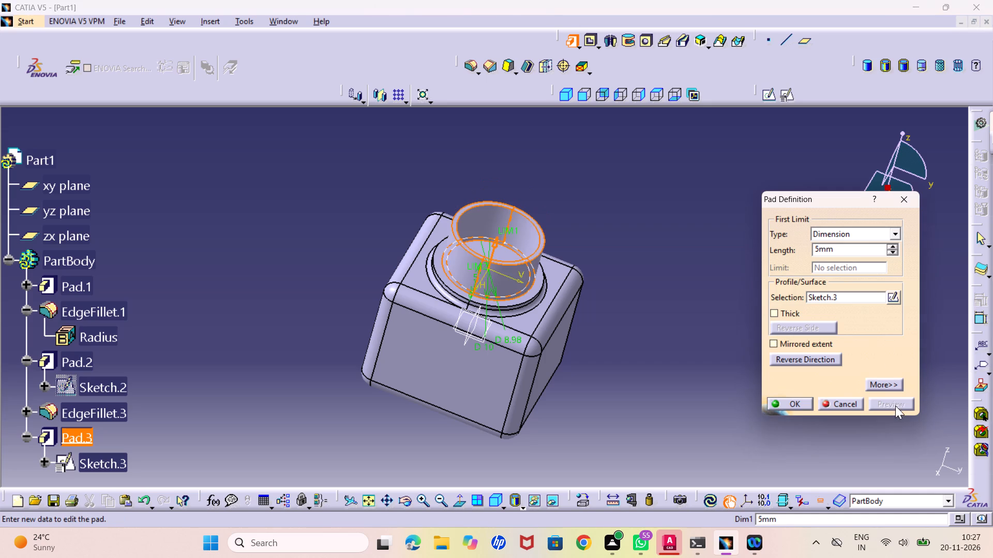
click(798, 405)
click(700, 418)
Inspect the ring-shaped neck and the block from the top, side and underside.
middle_drag(538, 371, 492, 399)
right_drag(537, 370, 493, 399)
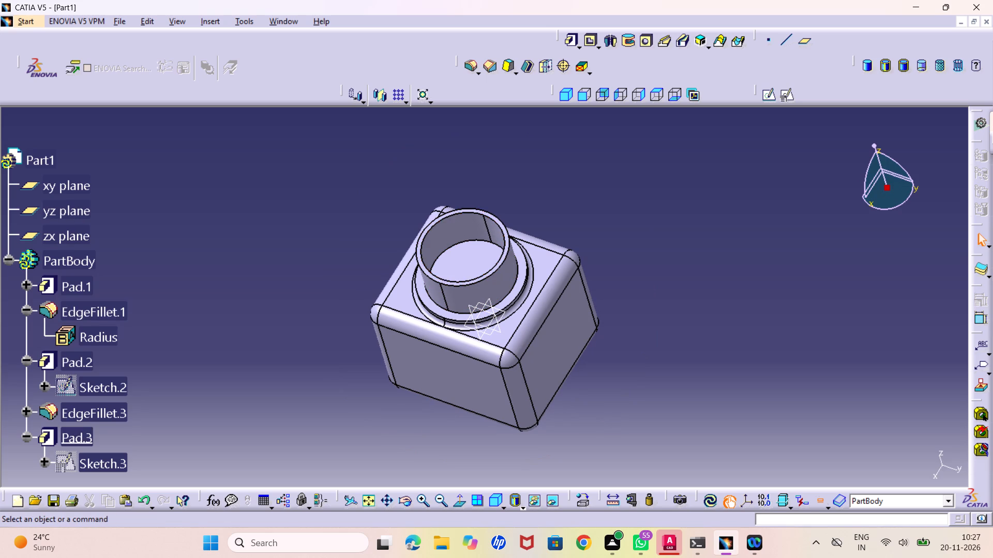
scroll(93, 265, down, 1)
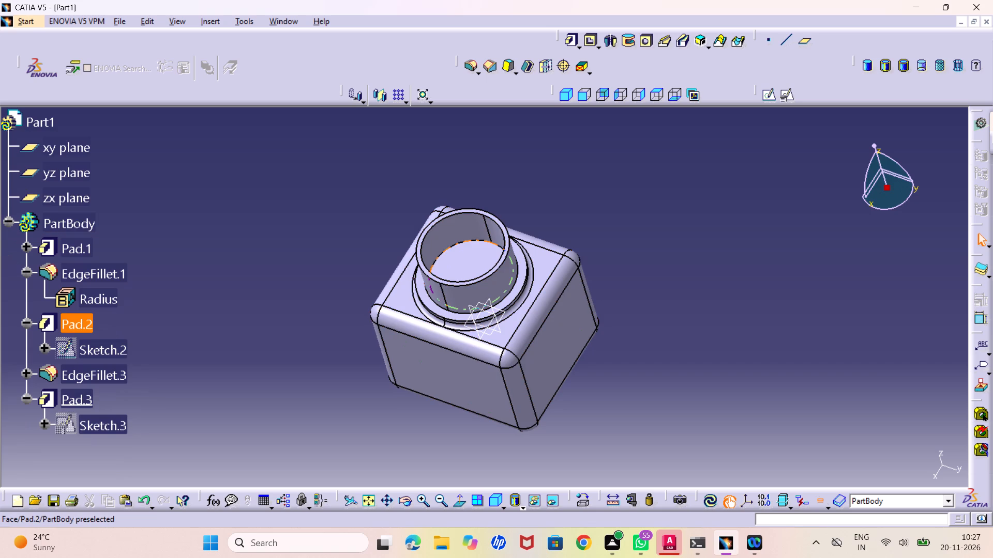
click(472, 260)
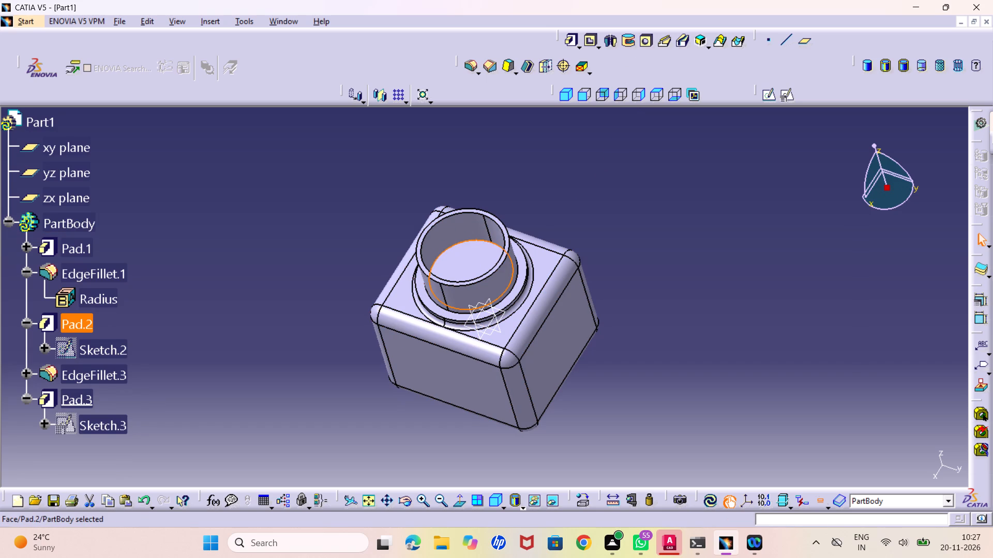
scroll(644, 183, up, 1)
click(674, 410)
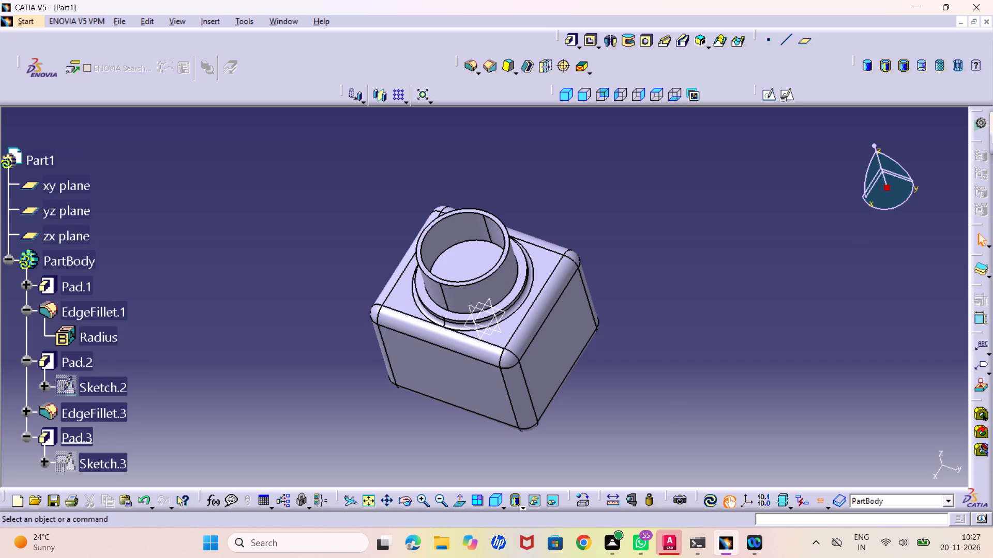
middle_drag(377, 350, 432, 207)
right_drag(374, 346, 432, 207)
middle_drag(370, 304, 428, 270)
right_drag(370, 304, 428, 270)
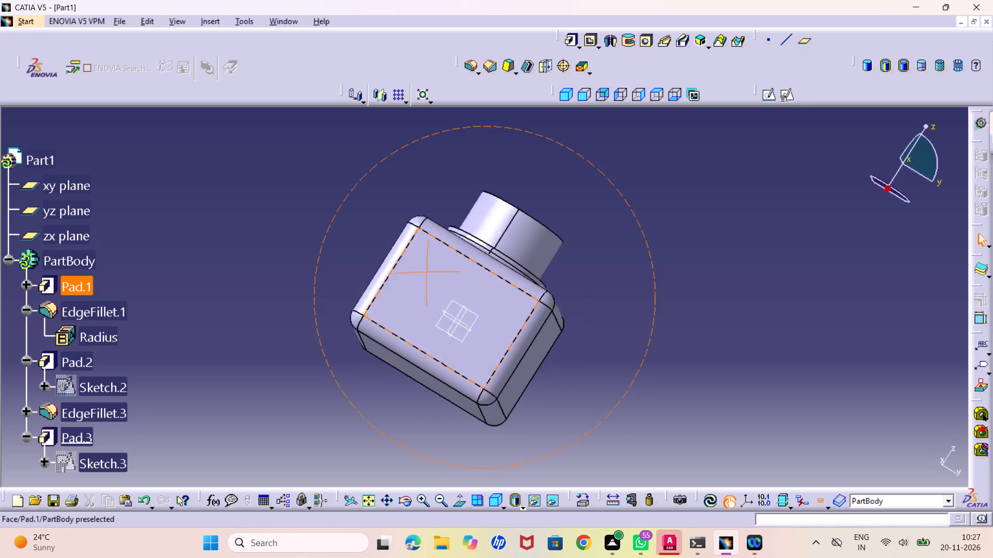
middle_drag(428, 270, 489, 260)
right_drag(428, 270, 489, 260)
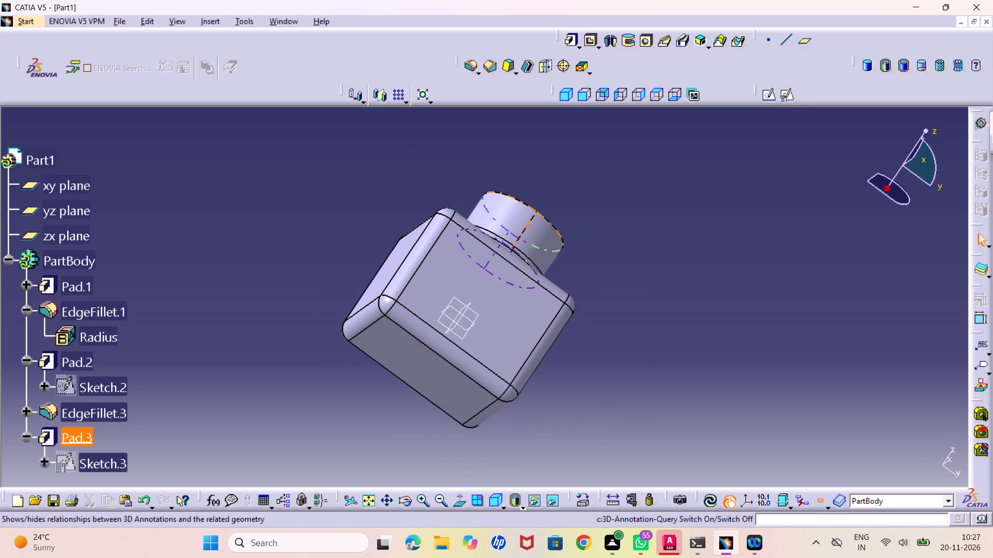
middle_drag(419, 270, 246, 395)
right_drag(417, 271, 246, 395)
middle_drag(380, 312, 466, 378)
right_drag(381, 312, 466, 378)
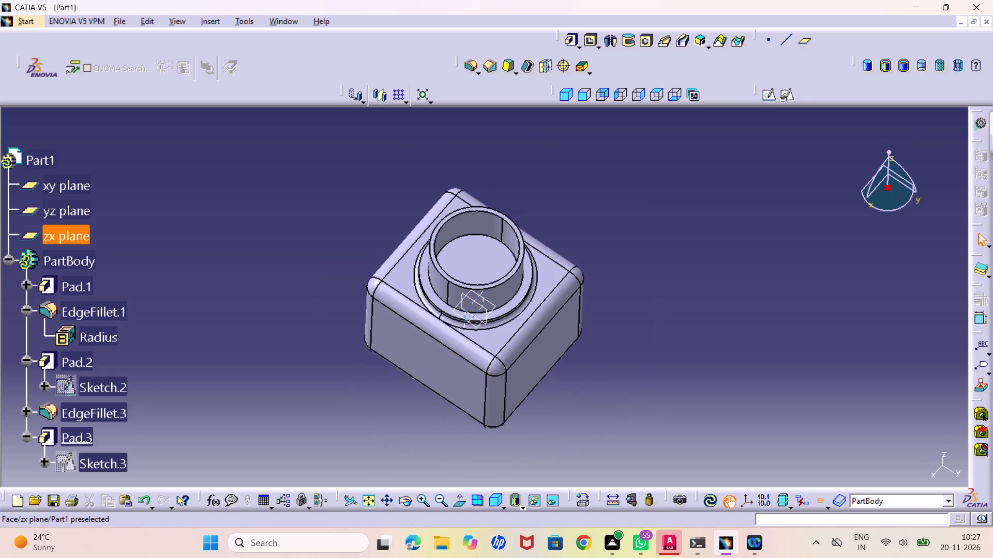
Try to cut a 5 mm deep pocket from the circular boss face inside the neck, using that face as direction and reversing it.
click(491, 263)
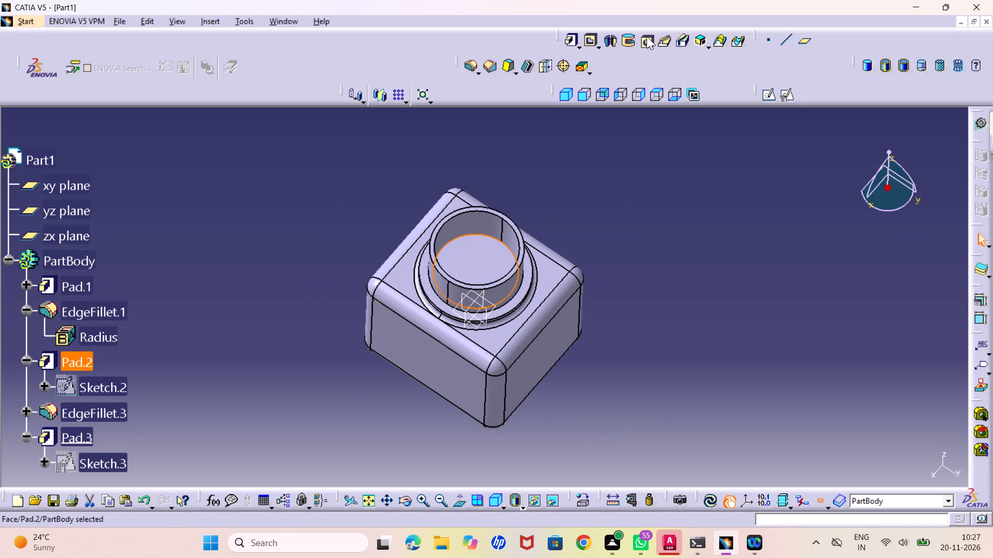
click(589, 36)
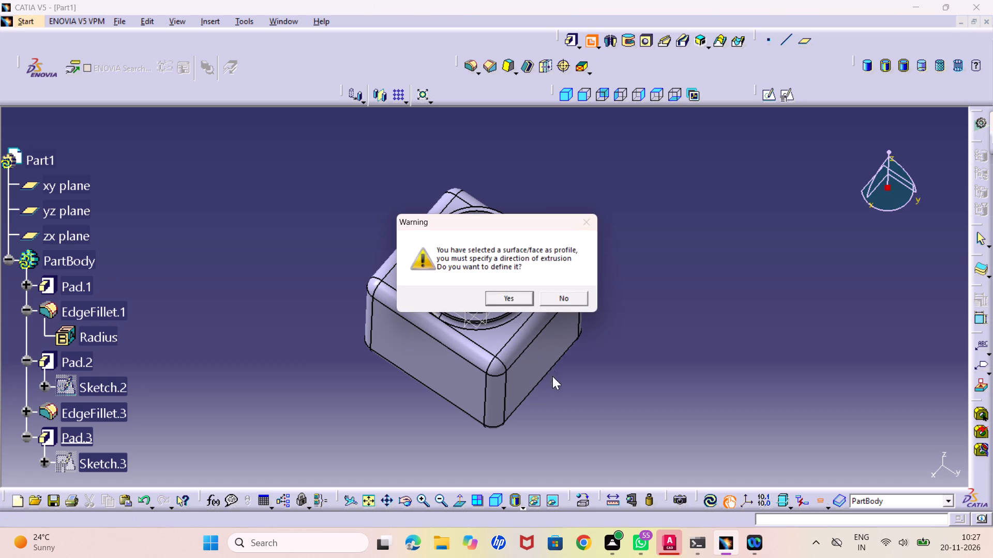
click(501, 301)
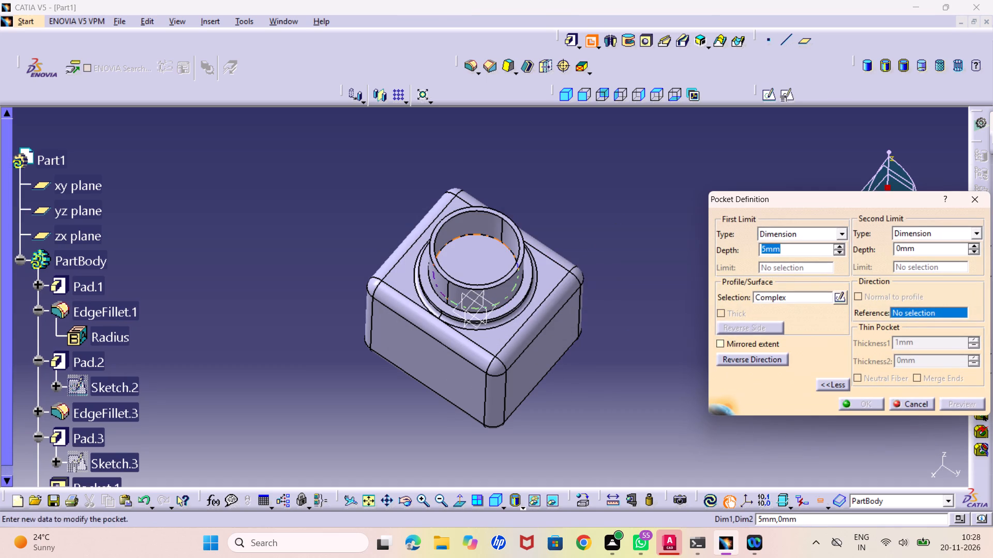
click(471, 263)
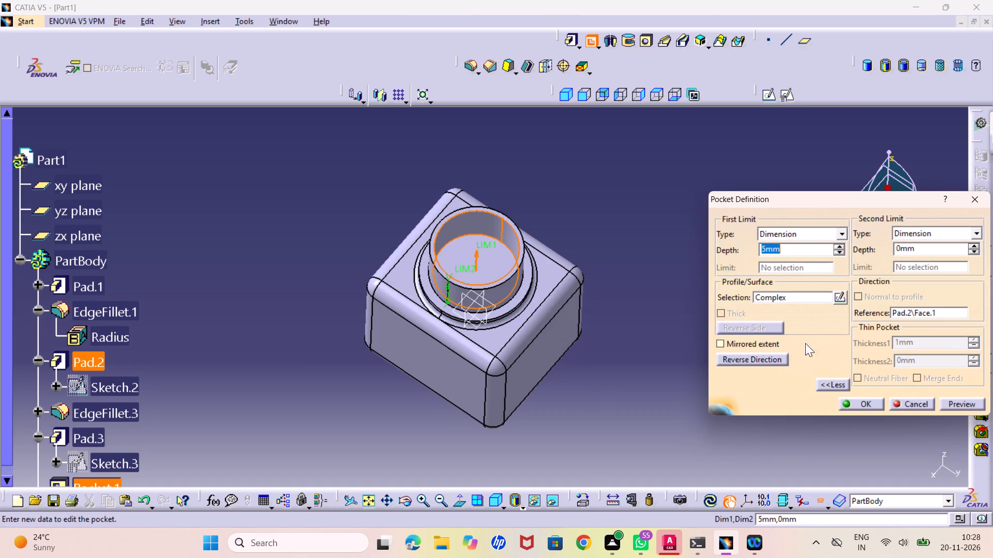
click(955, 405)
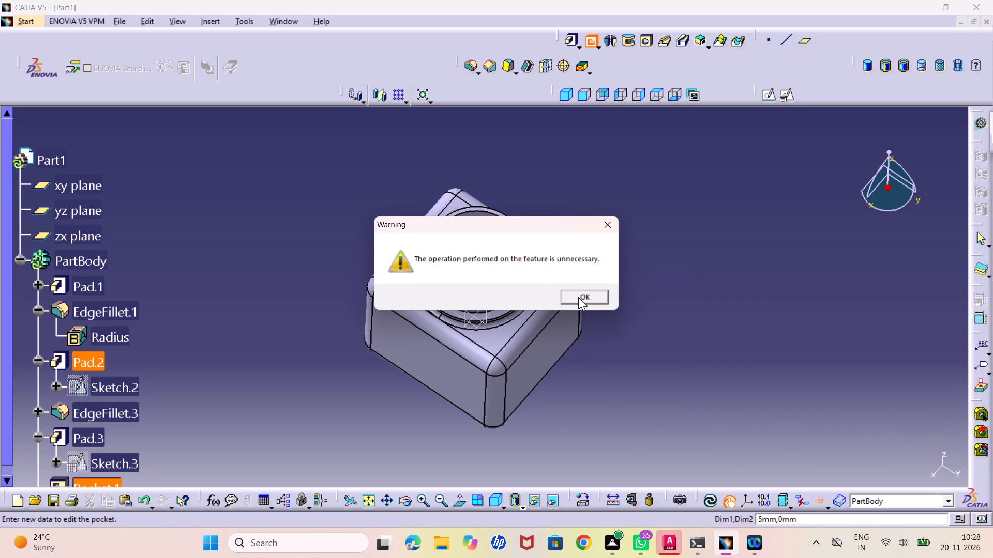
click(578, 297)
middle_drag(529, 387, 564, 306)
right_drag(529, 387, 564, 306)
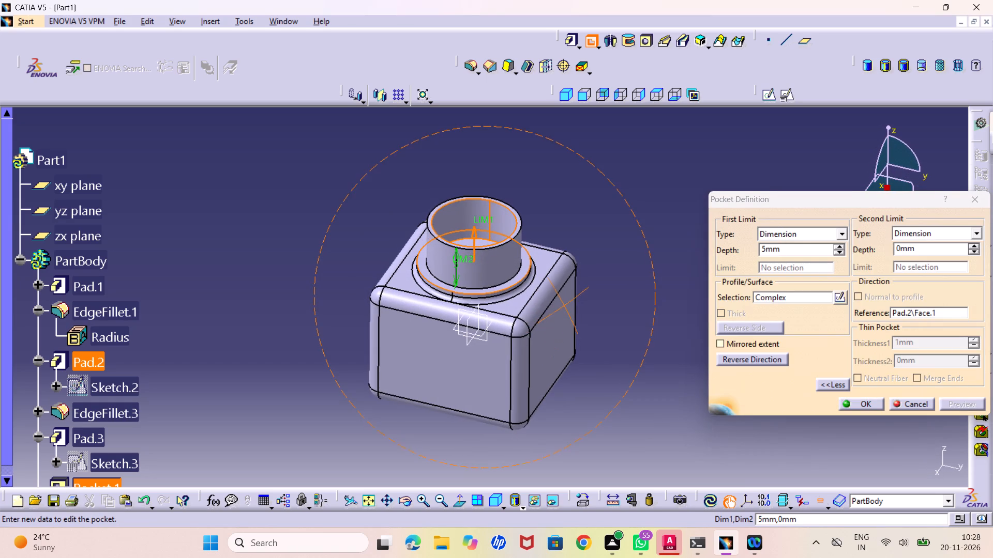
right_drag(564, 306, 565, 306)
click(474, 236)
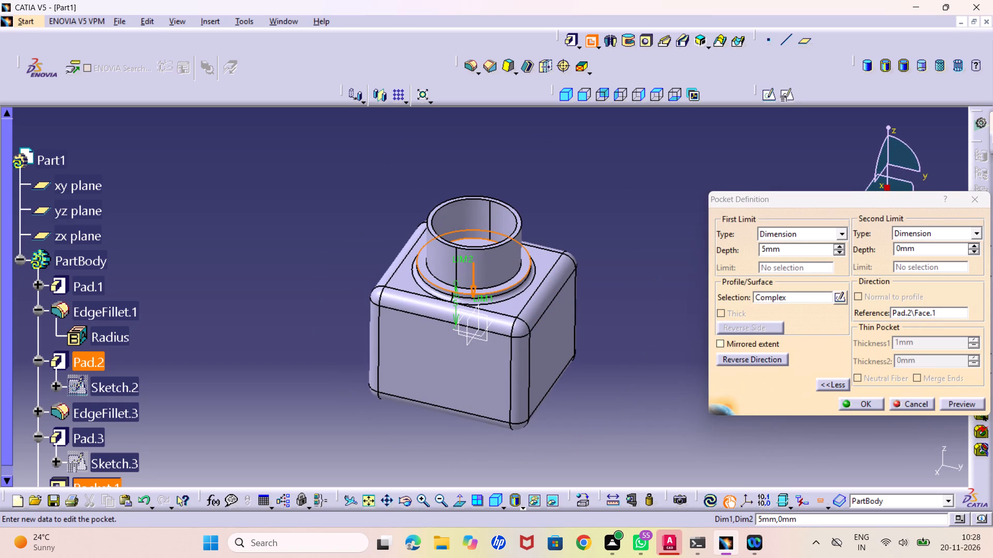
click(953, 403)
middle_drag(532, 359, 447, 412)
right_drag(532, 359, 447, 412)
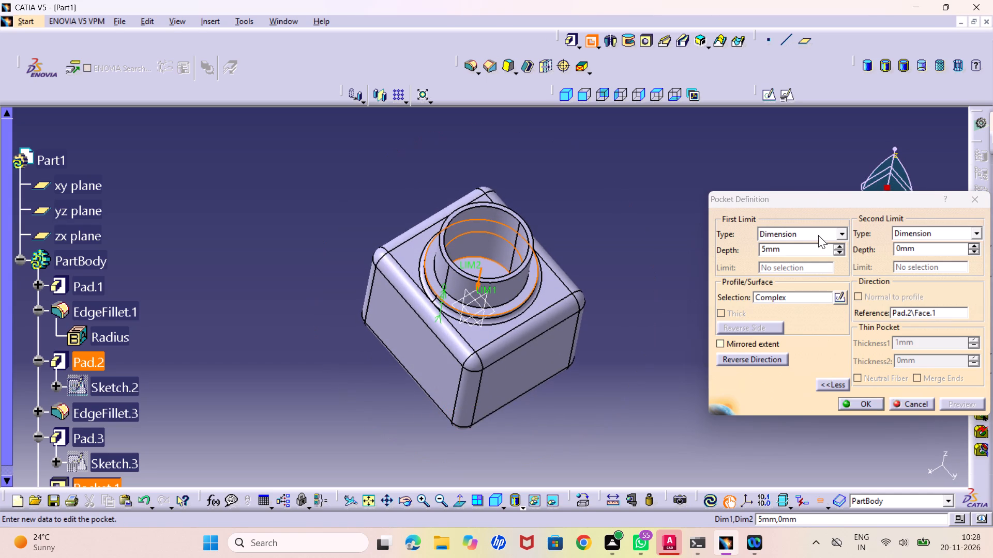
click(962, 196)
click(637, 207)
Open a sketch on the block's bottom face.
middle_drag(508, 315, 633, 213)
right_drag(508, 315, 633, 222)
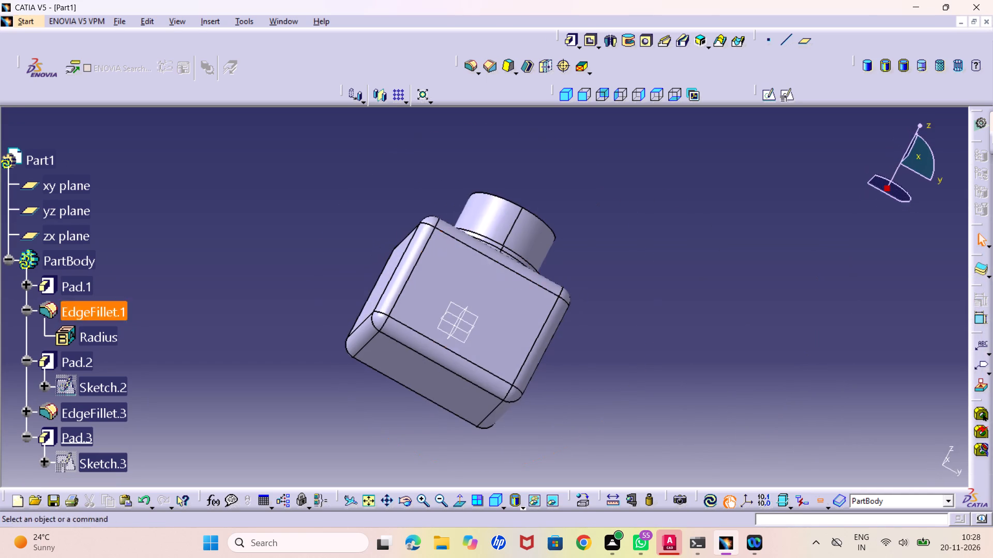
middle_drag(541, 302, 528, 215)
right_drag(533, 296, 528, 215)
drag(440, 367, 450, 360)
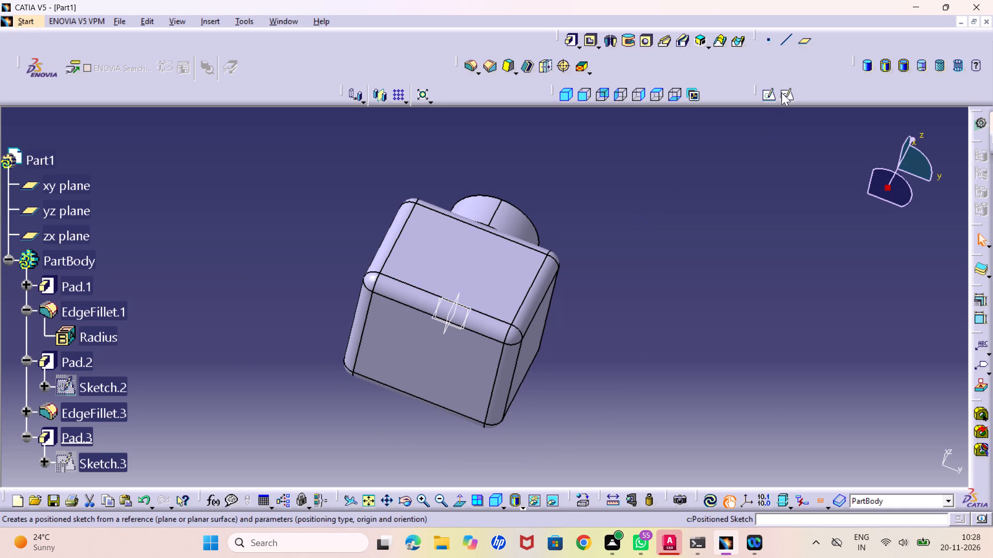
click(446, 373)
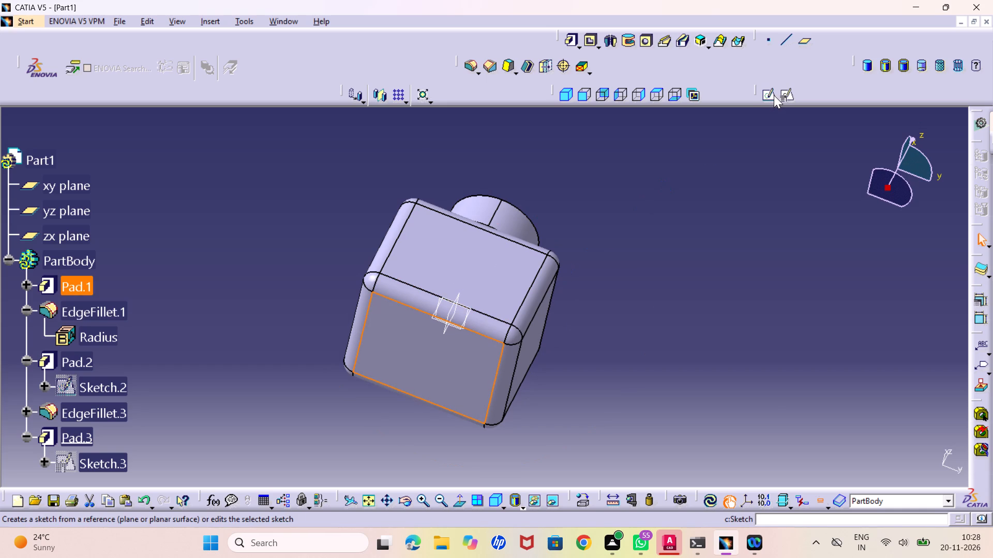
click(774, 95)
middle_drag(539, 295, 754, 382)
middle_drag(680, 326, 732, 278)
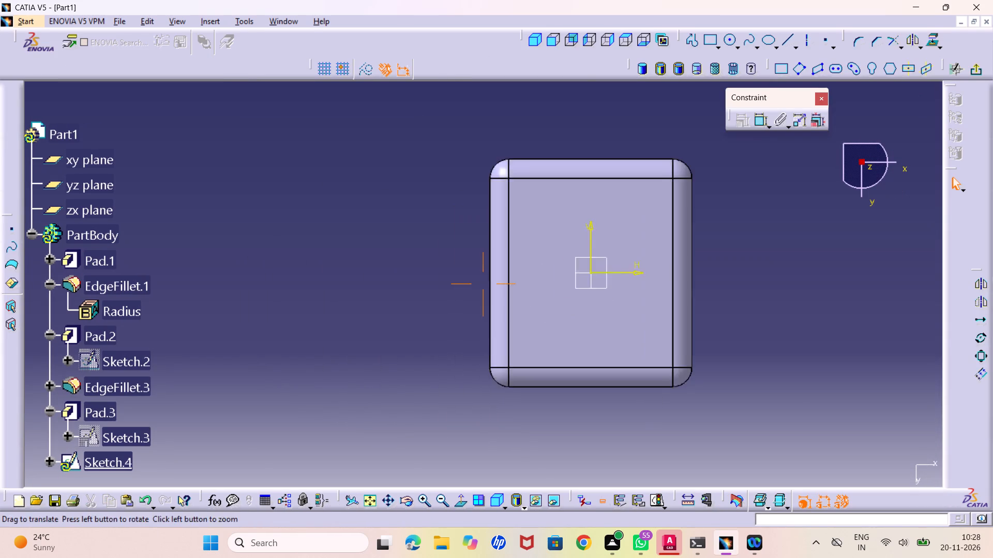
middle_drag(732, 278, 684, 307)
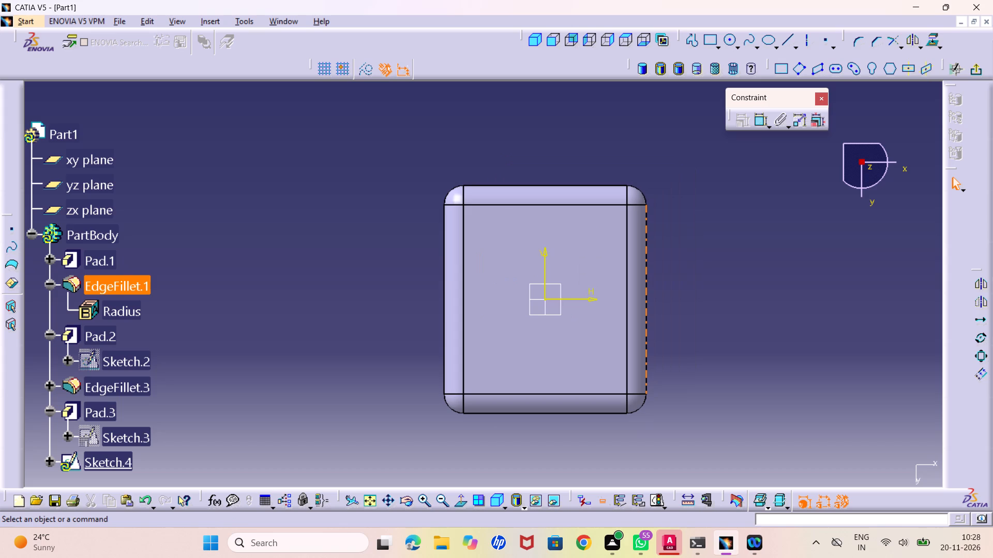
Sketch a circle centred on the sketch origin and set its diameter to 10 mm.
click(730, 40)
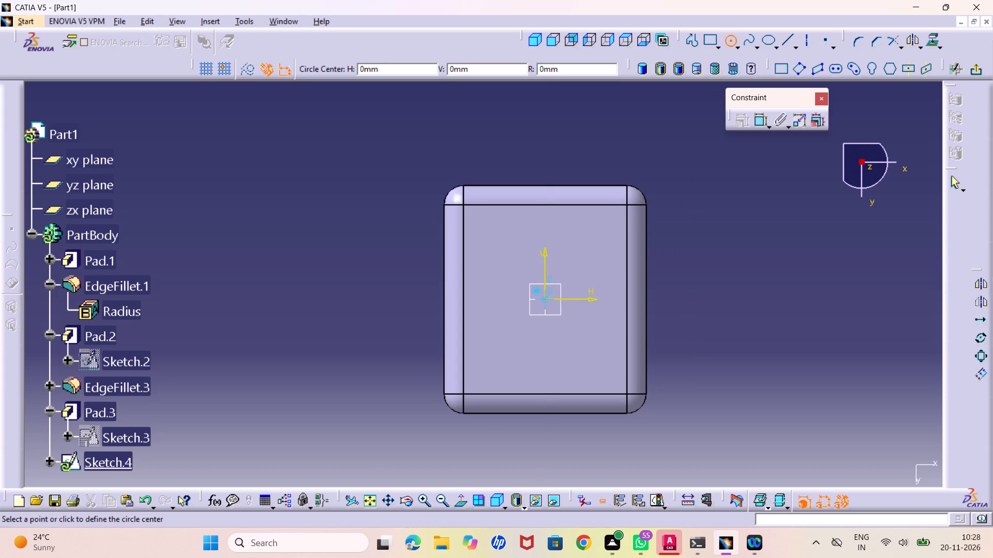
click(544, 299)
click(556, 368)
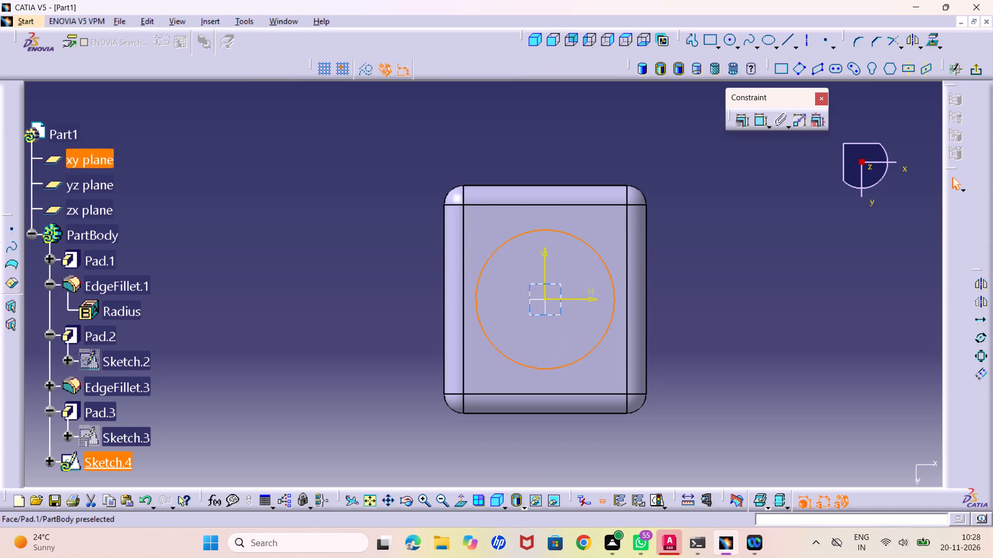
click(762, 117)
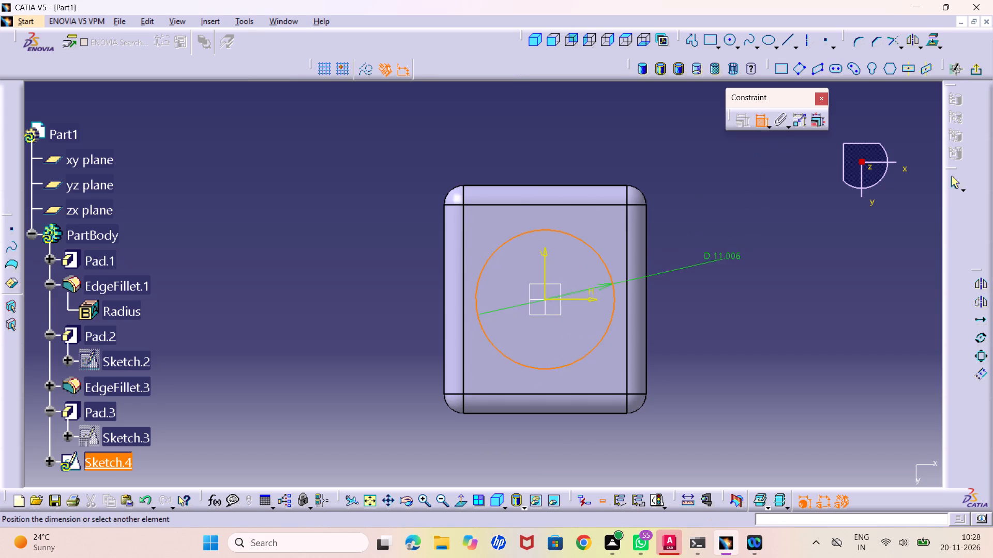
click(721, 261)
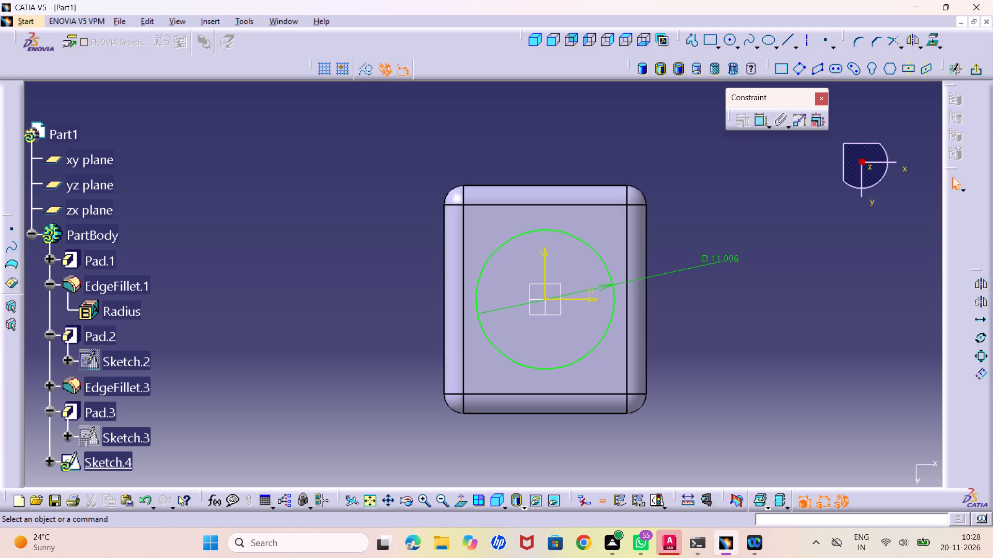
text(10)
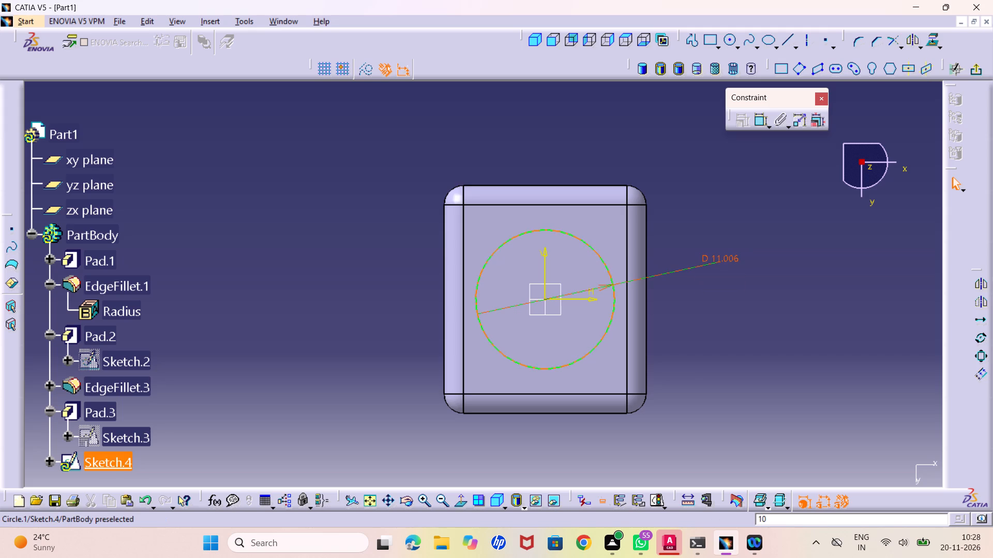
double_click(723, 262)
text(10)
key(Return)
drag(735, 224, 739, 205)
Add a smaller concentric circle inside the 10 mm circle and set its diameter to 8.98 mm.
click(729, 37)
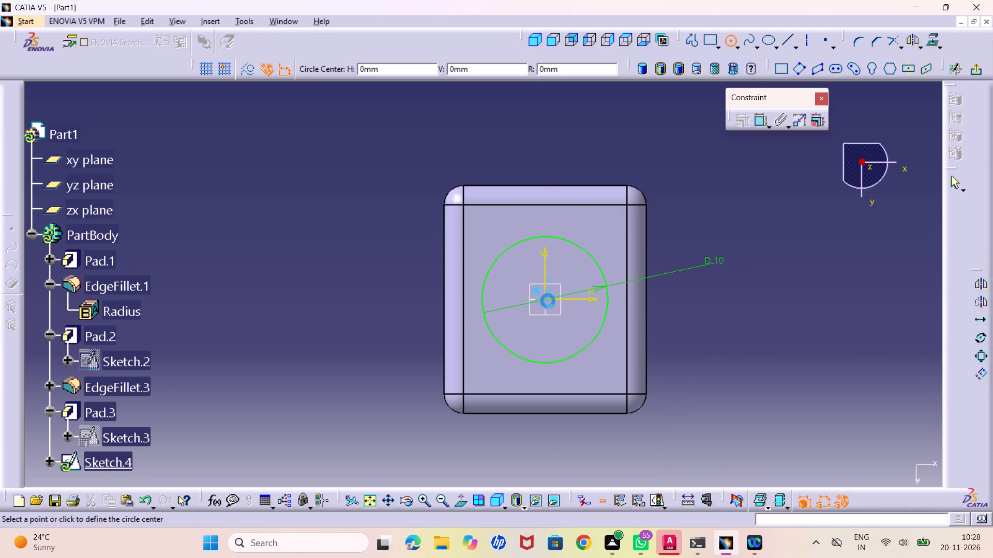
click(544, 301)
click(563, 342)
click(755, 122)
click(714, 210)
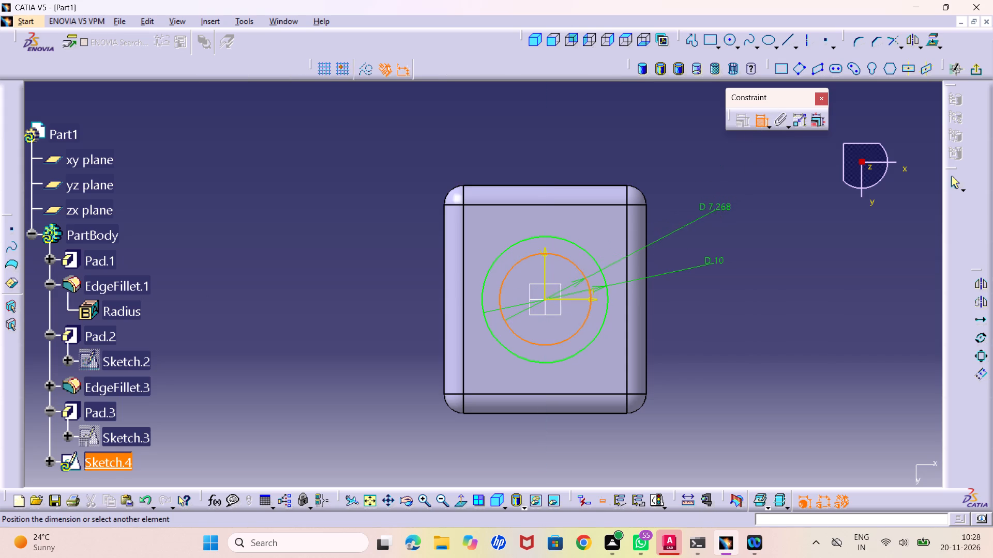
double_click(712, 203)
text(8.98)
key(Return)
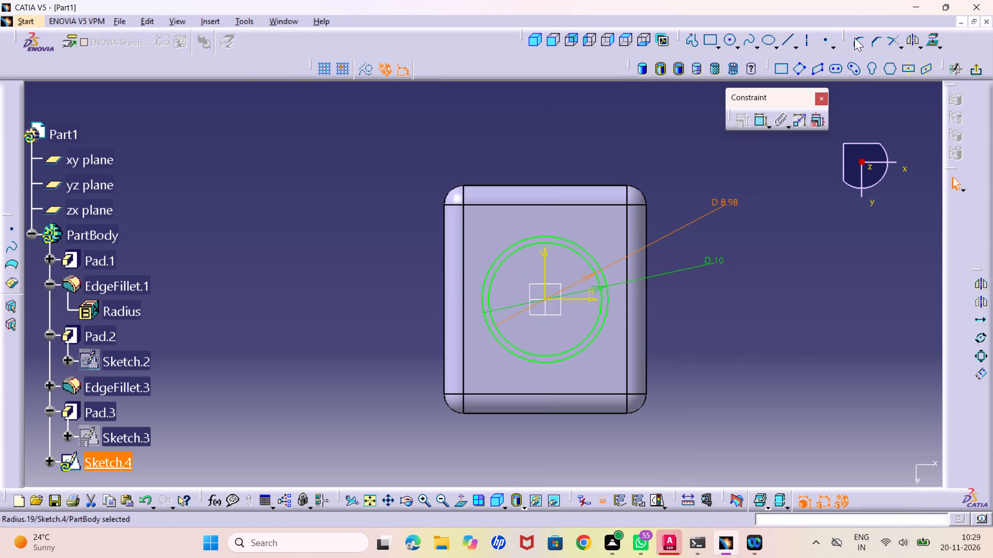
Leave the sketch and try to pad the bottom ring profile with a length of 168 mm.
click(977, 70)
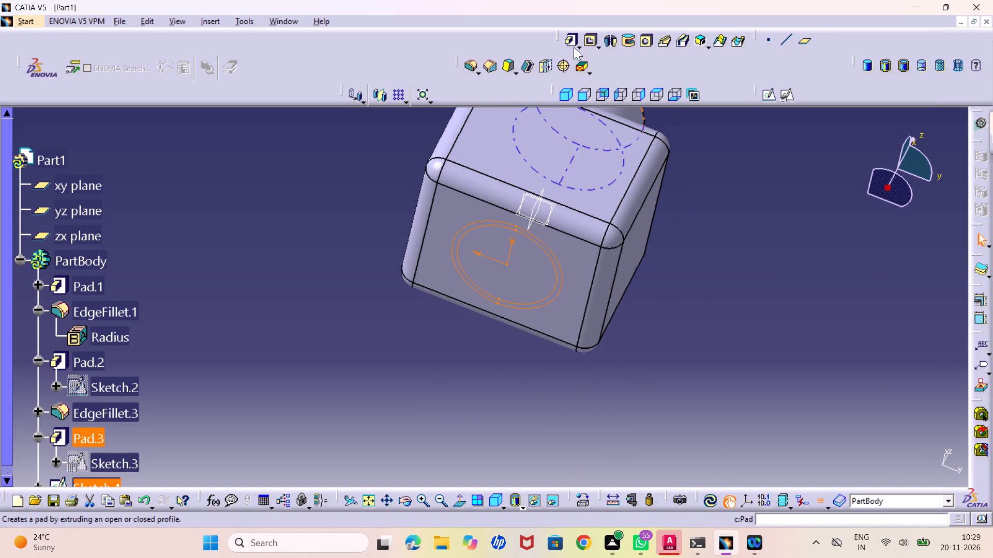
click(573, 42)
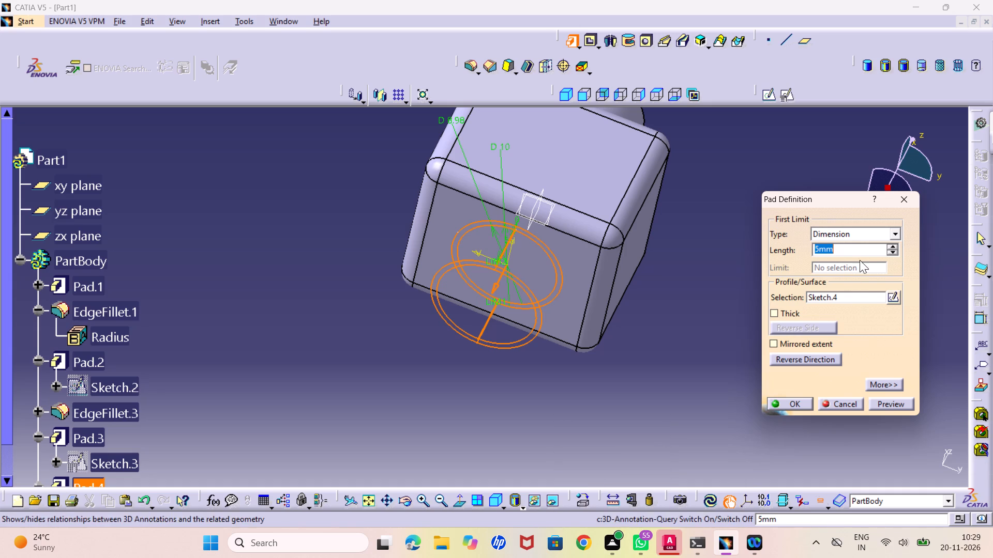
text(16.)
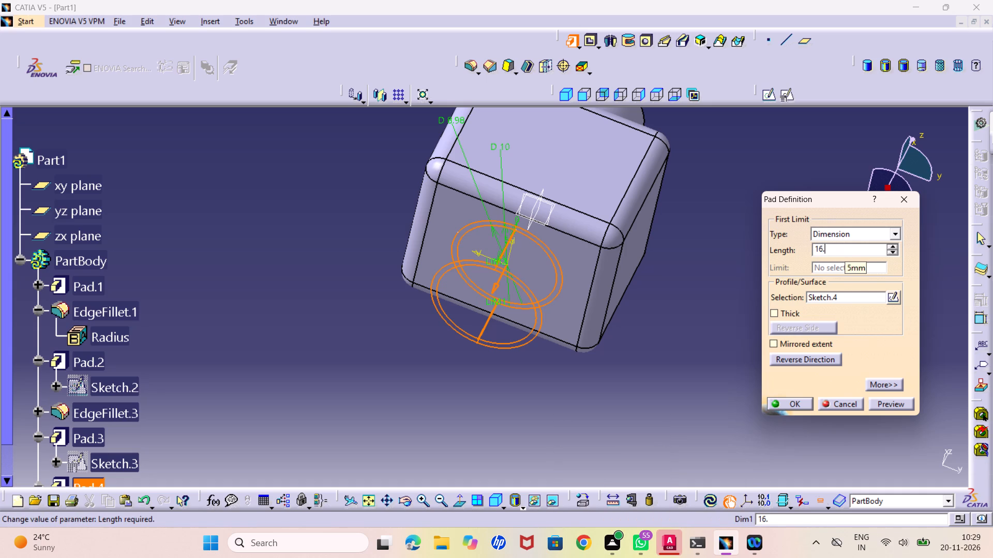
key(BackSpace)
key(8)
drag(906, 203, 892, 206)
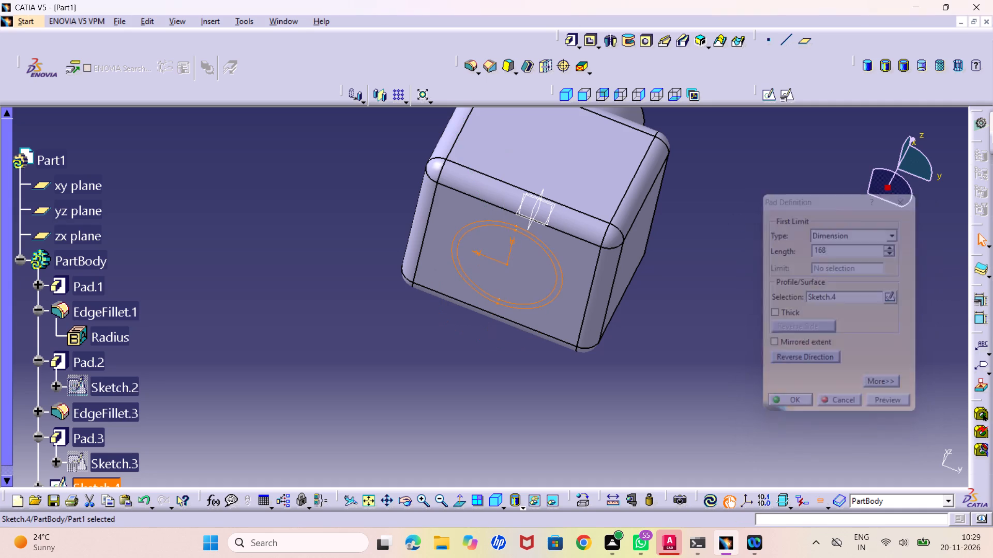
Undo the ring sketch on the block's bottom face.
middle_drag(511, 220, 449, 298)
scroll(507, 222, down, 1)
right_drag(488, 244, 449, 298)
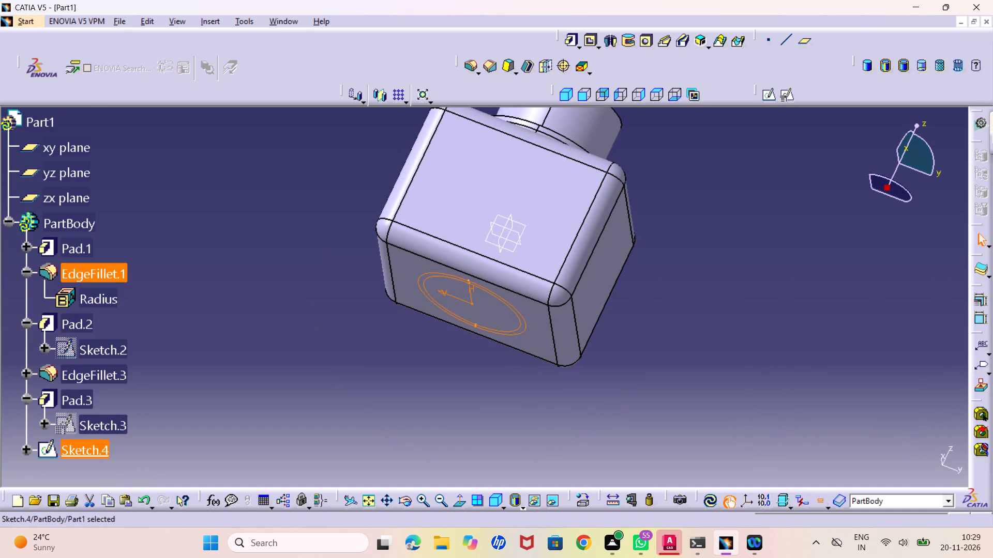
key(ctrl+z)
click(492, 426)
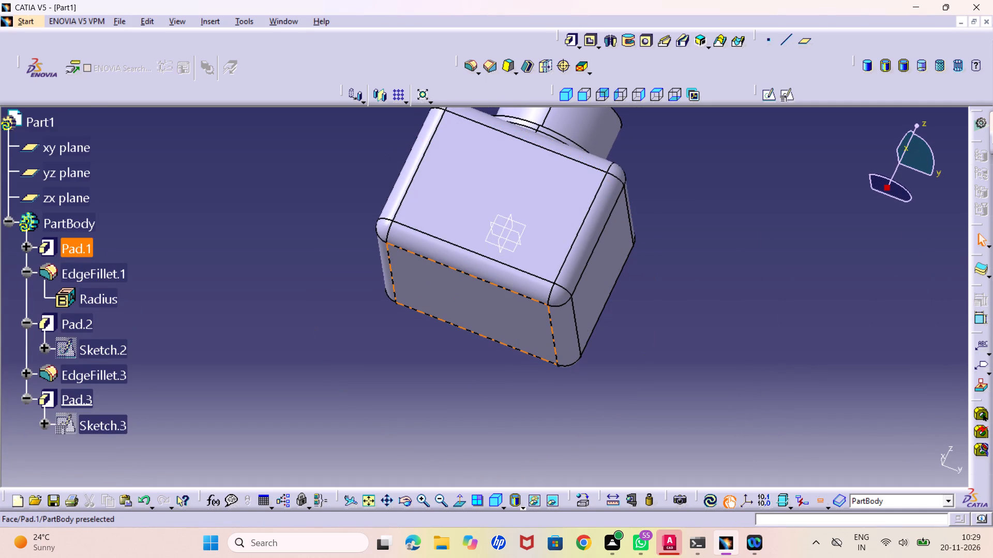
Edit the ring-shaped neck's pad and set its length to 12-8 mm.
middle_drag(443, 285, 439, 352)
right_drag(443, 285, 439, 352)
middle_drag(500, 215, 458, 277)
right_drag(500, 215, 458, 277)
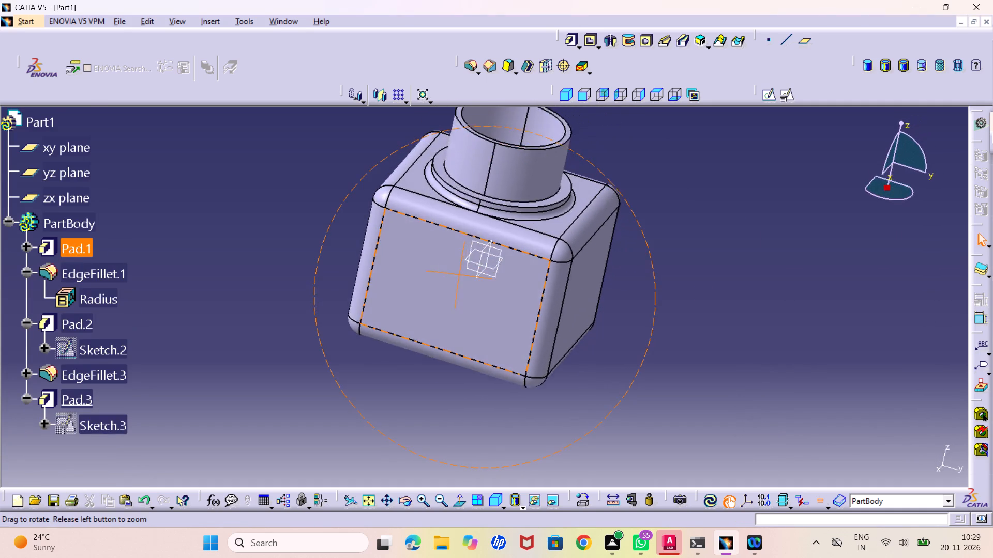
middle_drag(458, 277, 448, 299)
right_drag(458, 277, 448, 299)
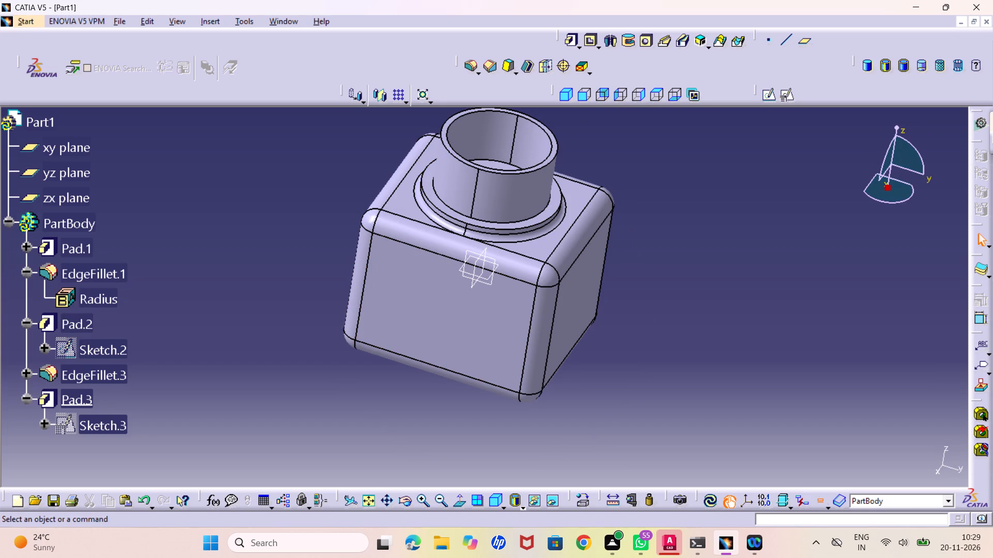
double_click(498, 187)
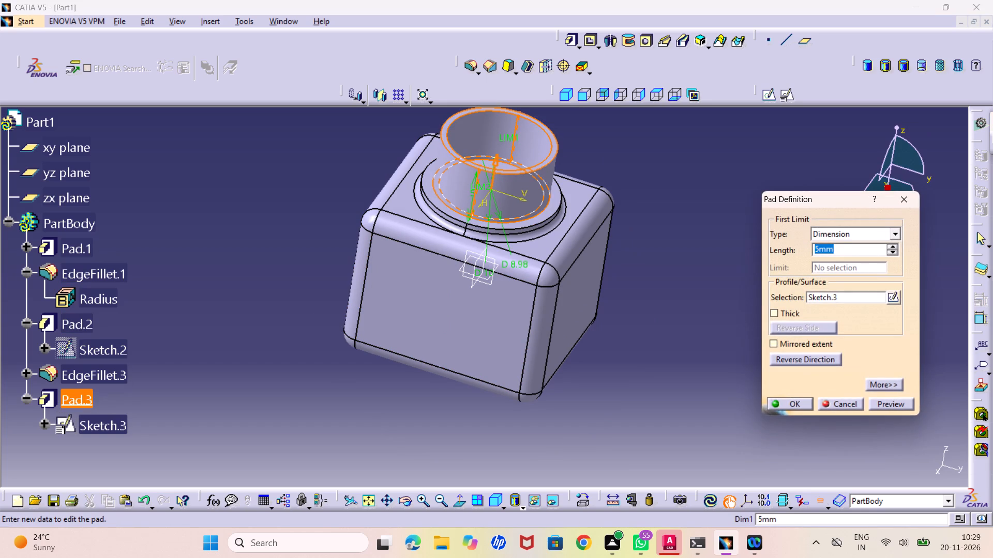
text(18)
key(BackSpace)
text(2-)
key(8)
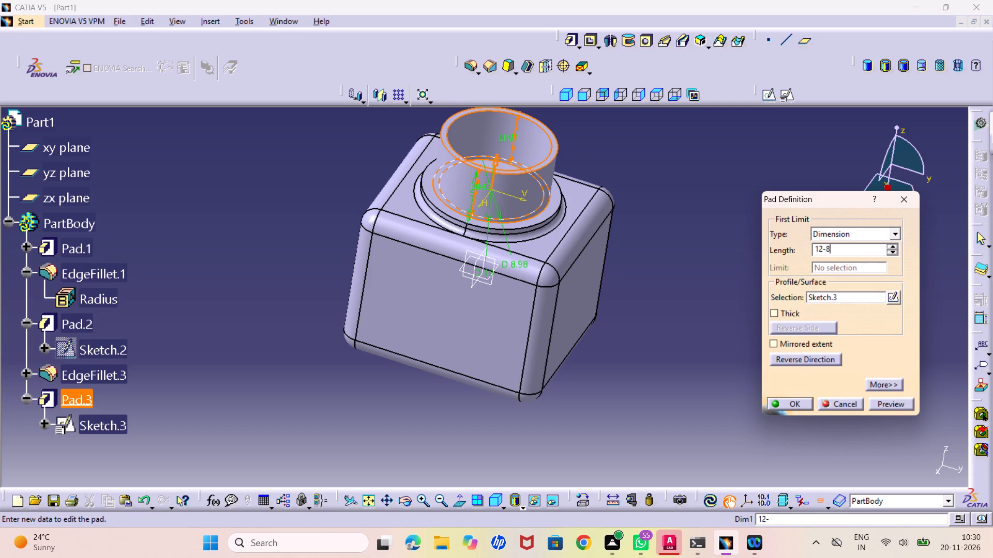
key(Return)
click(655, 338)
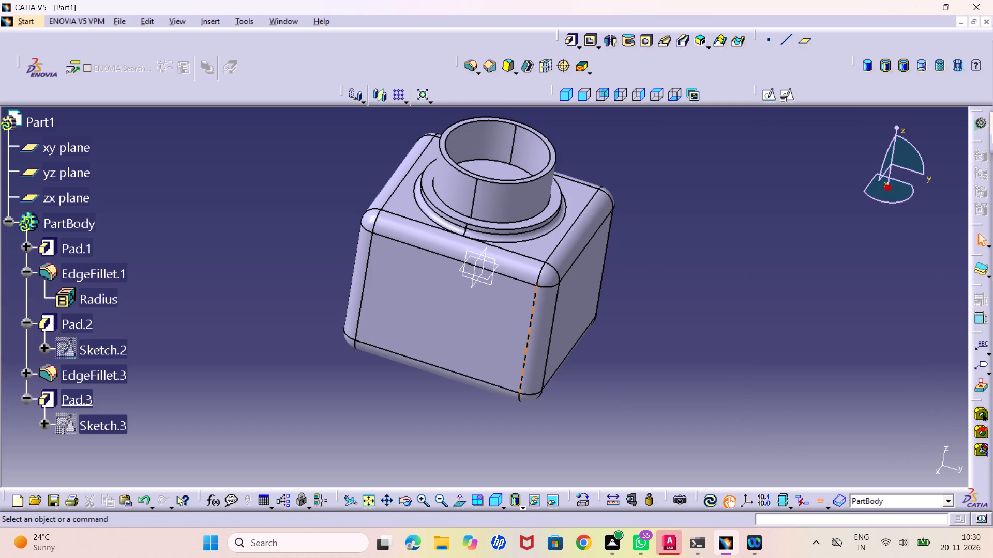
Mirror the circular boss pad under the neck about the xy plane onto the block's opposite face.
middle_drag(478, 336, 470, 350)
right_drag(478, 336, 470, 350)
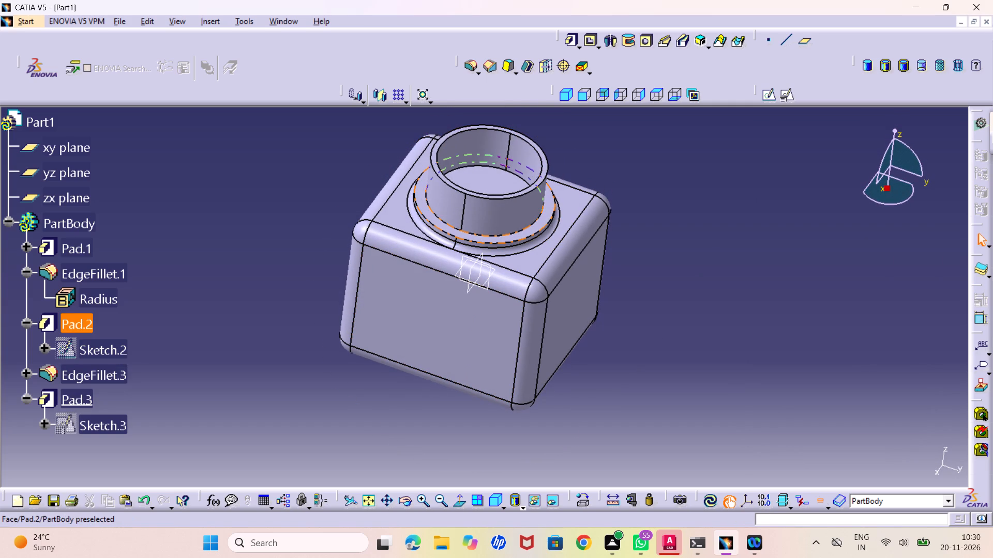
click(69, 330)
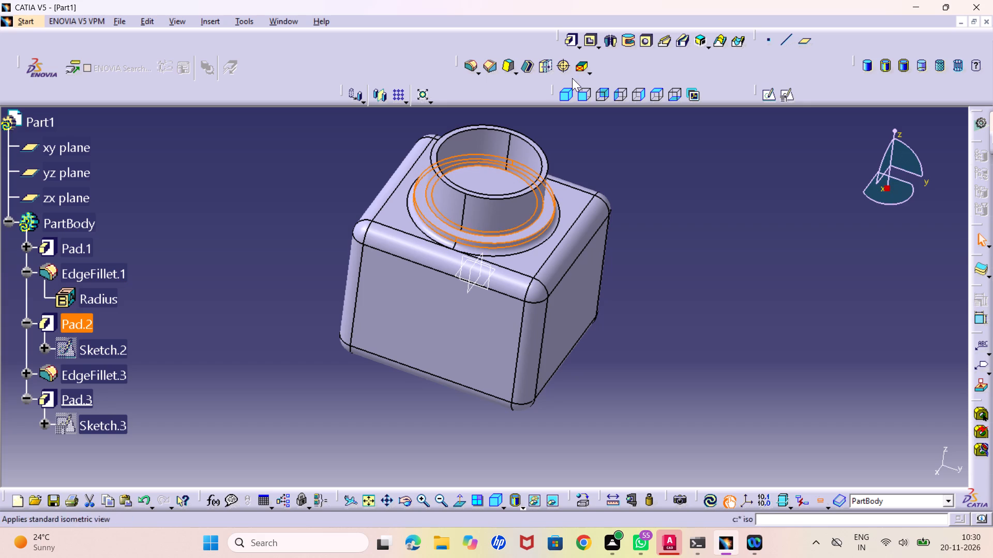
click(379, 95)
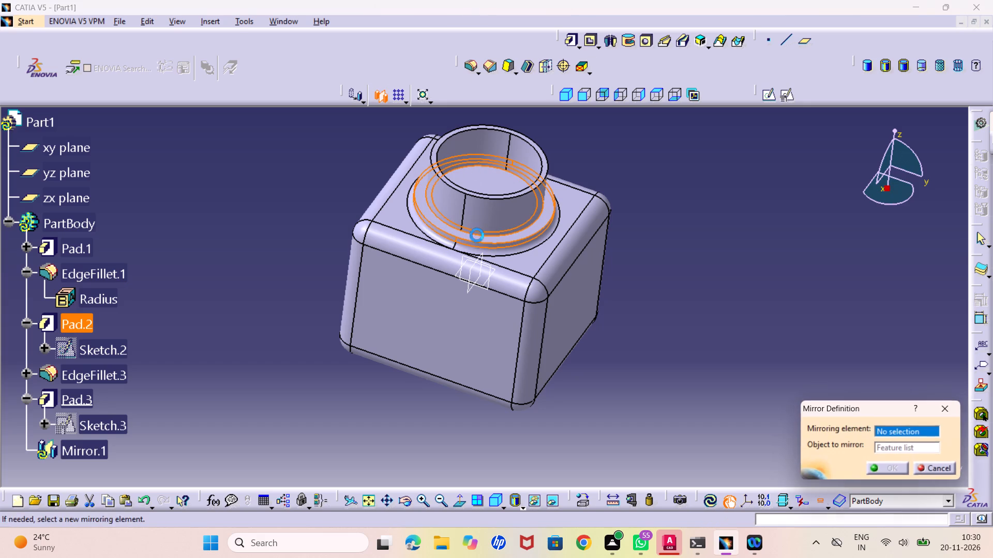
click(494, 272)
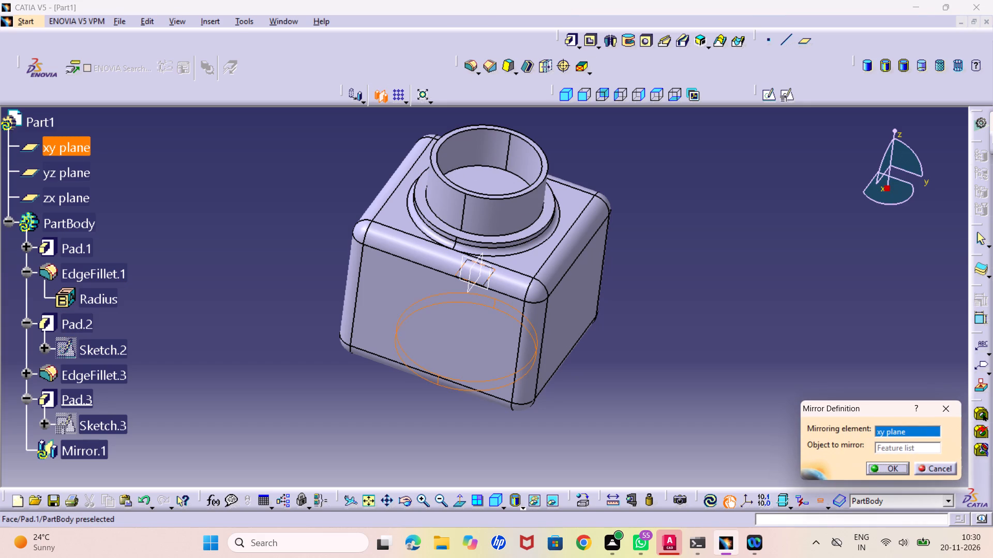
click(877, 470)
click(593, 433)
Fillet the edge where the mirrored boss meets the block's bottom face with a 0.5 mm radius.
middle_drag(374, 425, 488, 239)
right_drag(374, 425, 488, 239)
middle_drag(505, 285, 454, 261)
right_drag(504, 286, 454, 261)
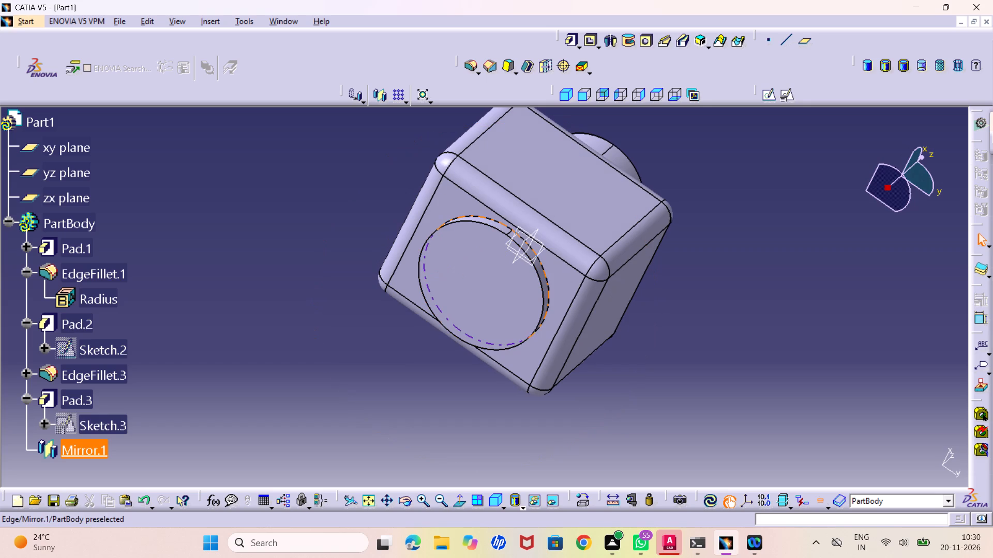
click(468, 216)
click(472, 61)
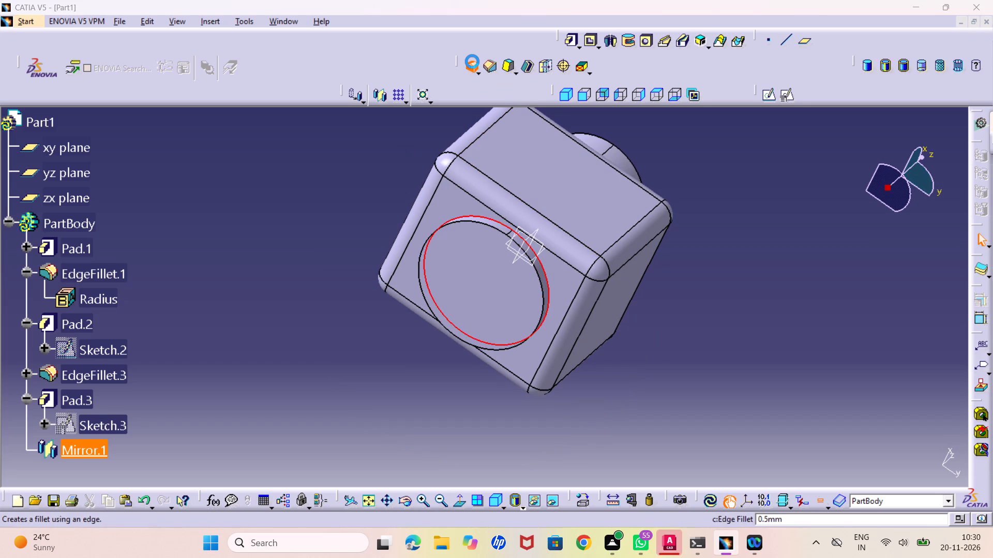
key(Return)
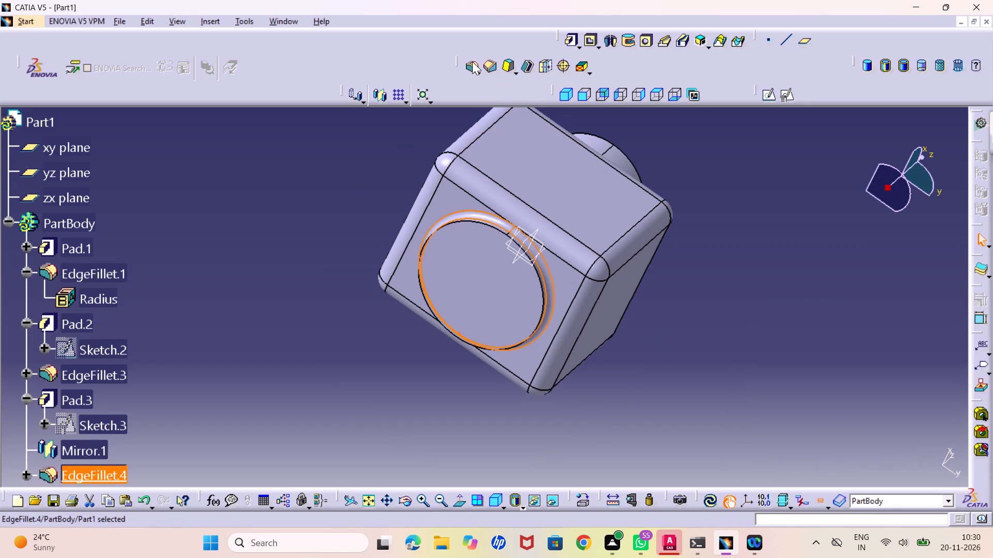
click(659, 339)
Sketch two concentric circles about 9 mm and 5.6 mm in diameter, centred at the origin on the mirrored boss's flat face.
middle_drag(503, 169, 459, 267)
right_drag(503, 169, 459, 266)
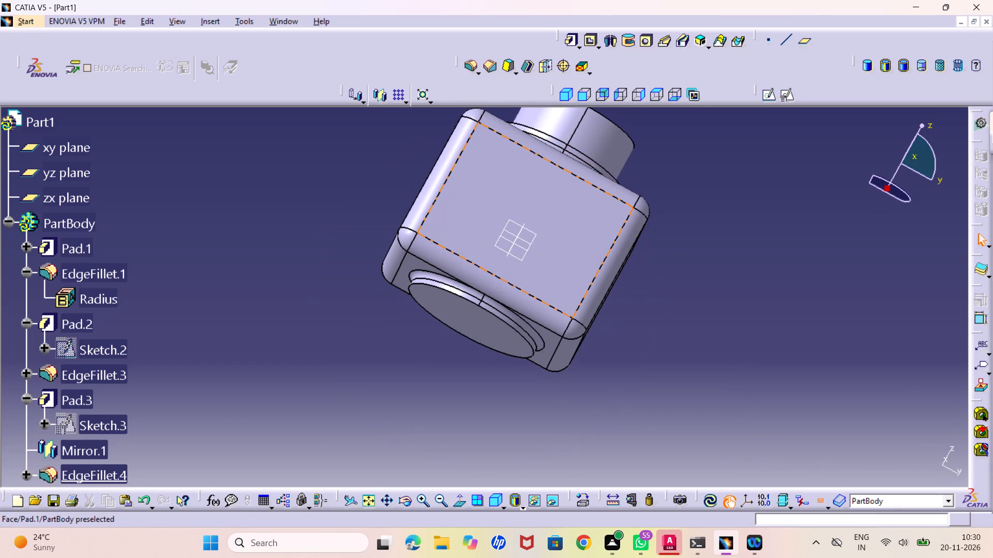
middle_drag(490, 221, 487, 174)
right_drag(490, 221, 487, 174)
click(464, 296)
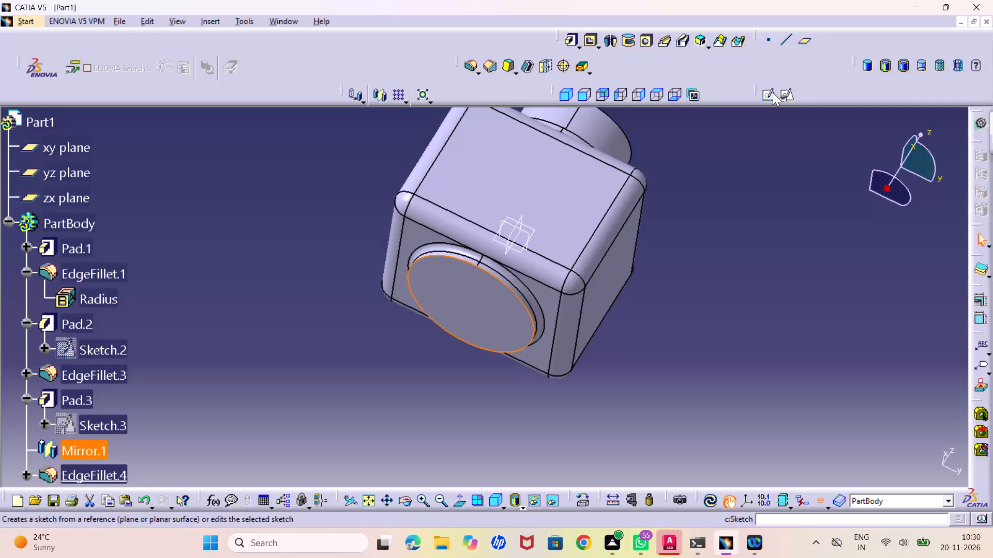
click(774, 92)
middle_drag(475, 246, 473, 223)
right_click(475, 246)
middle_drag(475, 224, 516, 215)
scroll(516, 215, up, 1)
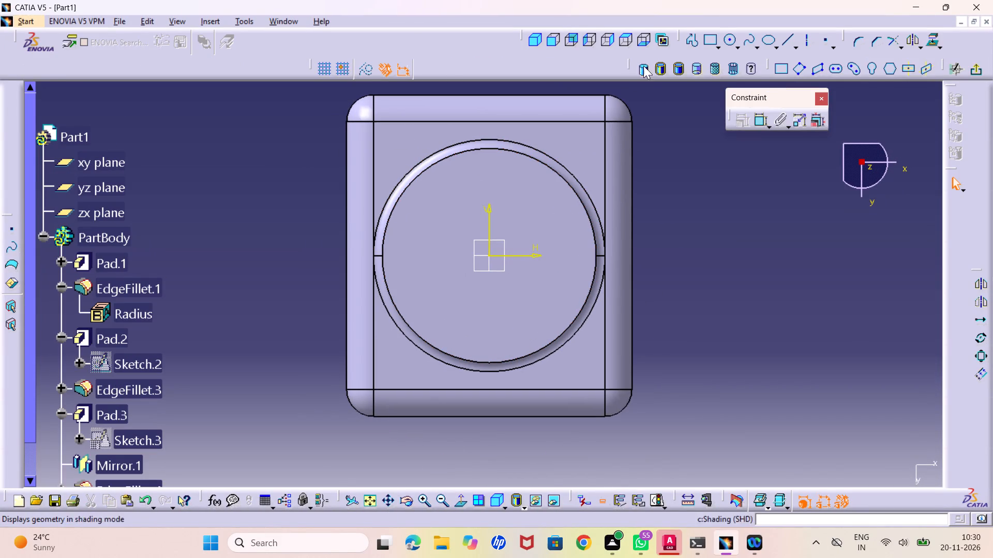
click(731, 38)
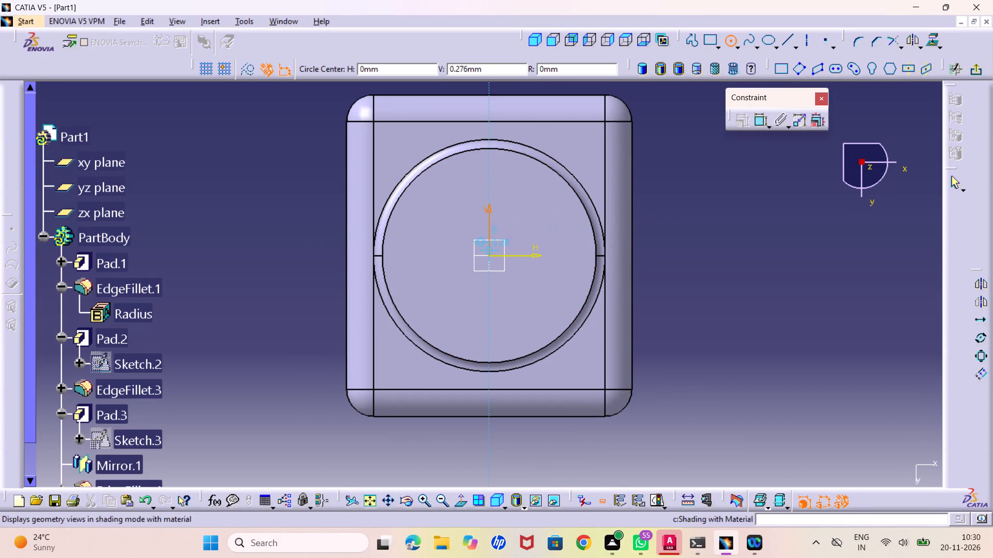
click(489, 258)
click(502, 335)
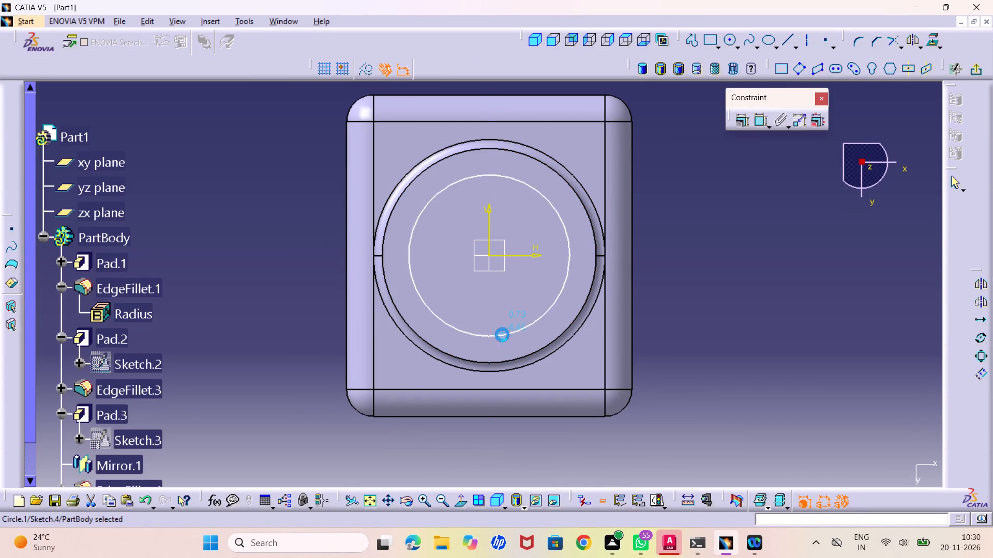
click(731, 35)
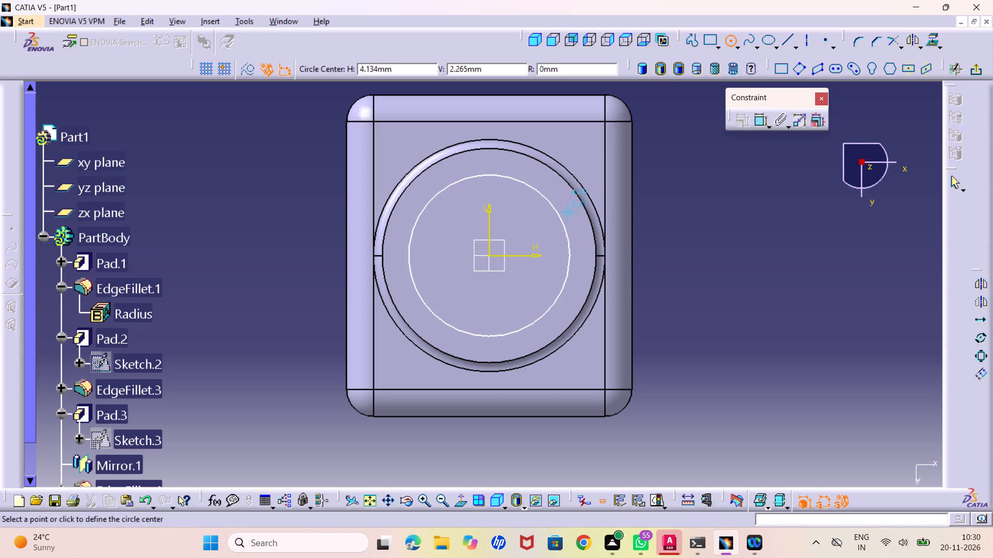
click(489, 255)
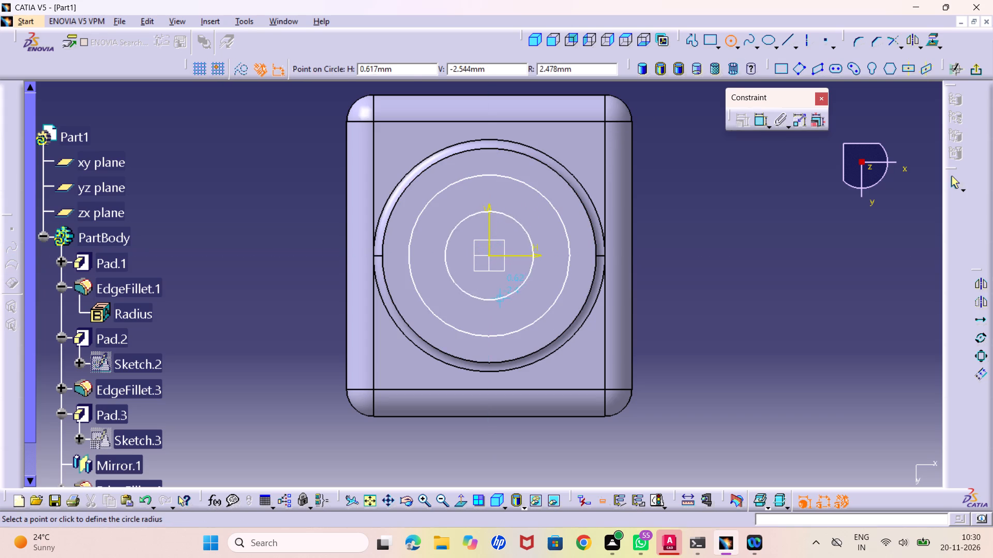
click(500, 305)
Dimension the inner circle's diameter and set it to 8.98 mm.
click(758, 118)
drag(758, 118, 752, 123)
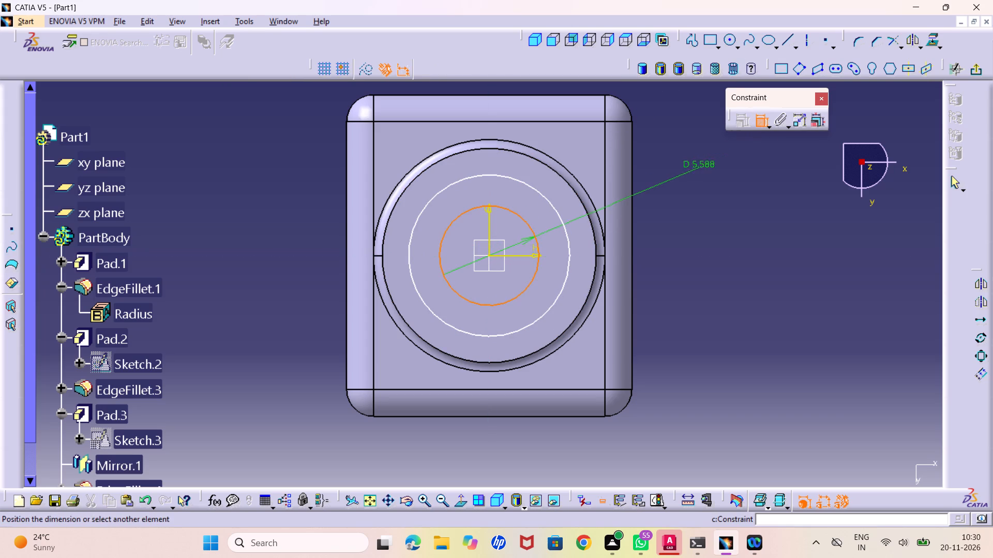
click(680, 175)
double_click(676, 171)
text(8.98)
key(Return)
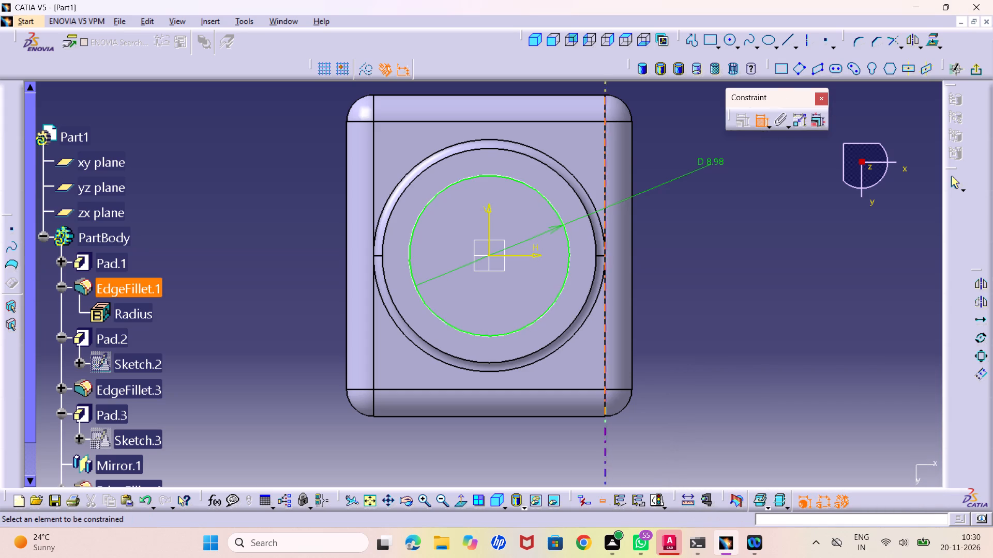
Dimension the outer circle's diameter and set it to 10 mm.
middle_drag(549, 249, 525, 174)
right_click(548, 249)
middle_drag(614, 264, 430, 331)
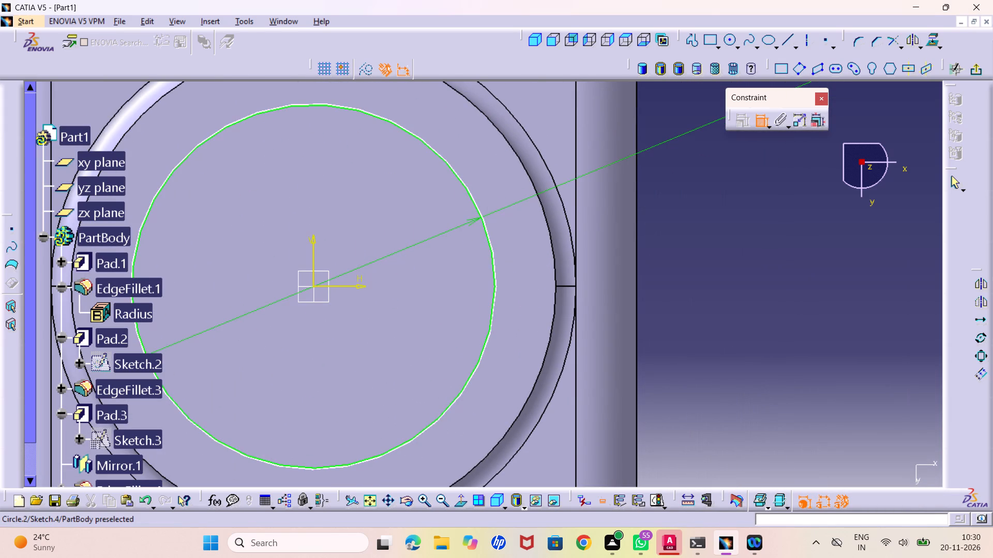
click(491, 338)
click(732, 203)
double_click(728, 197)
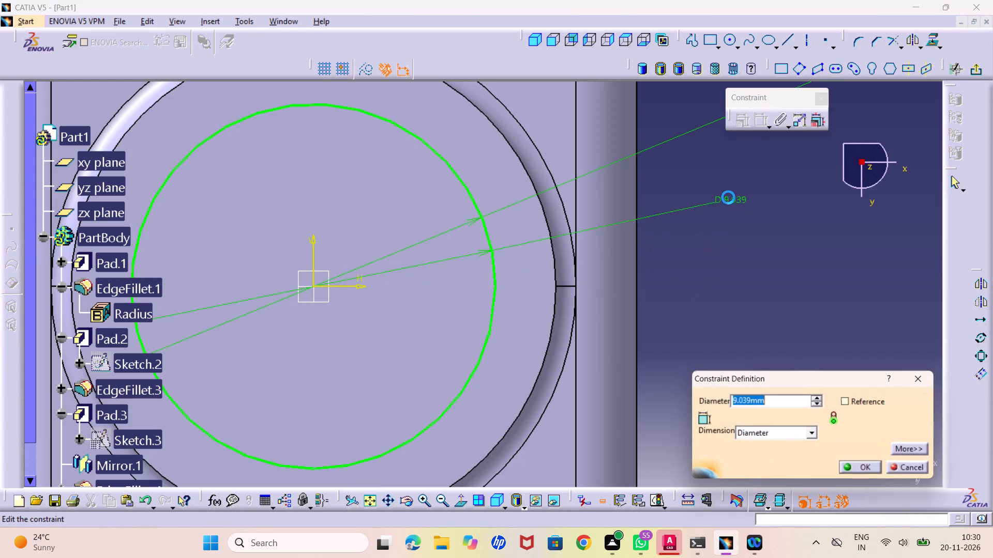
text(10)
key(Return)
middle_drag(309, 217, 369, 326)
right_click(309, 217)
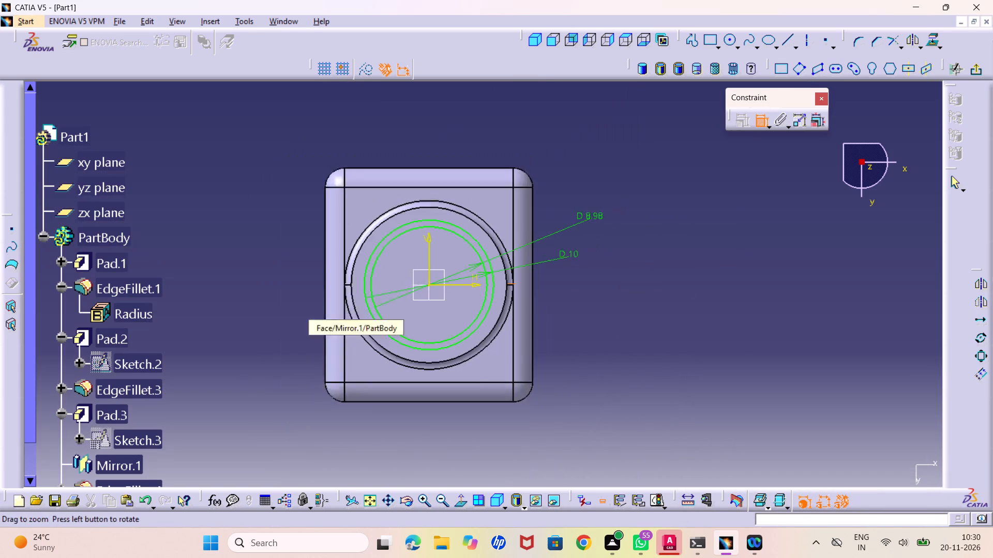
middle_drag(369, 326, 373, 332)
Leave the sketch and pad the ring profile outward from the bottom boss with a length of 16-8 mm.
click(977, 76)
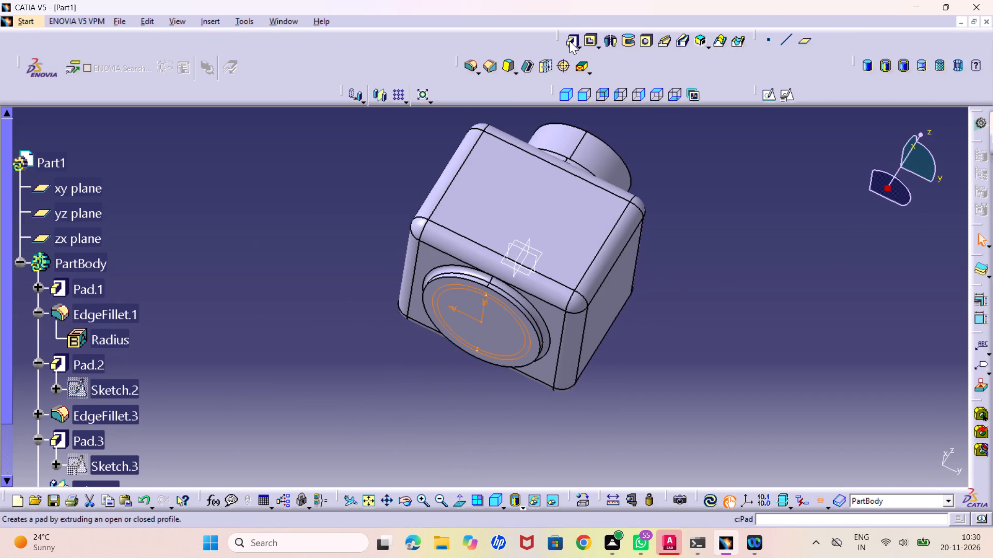
click(569, 41)
text(16-8)
key(Return)
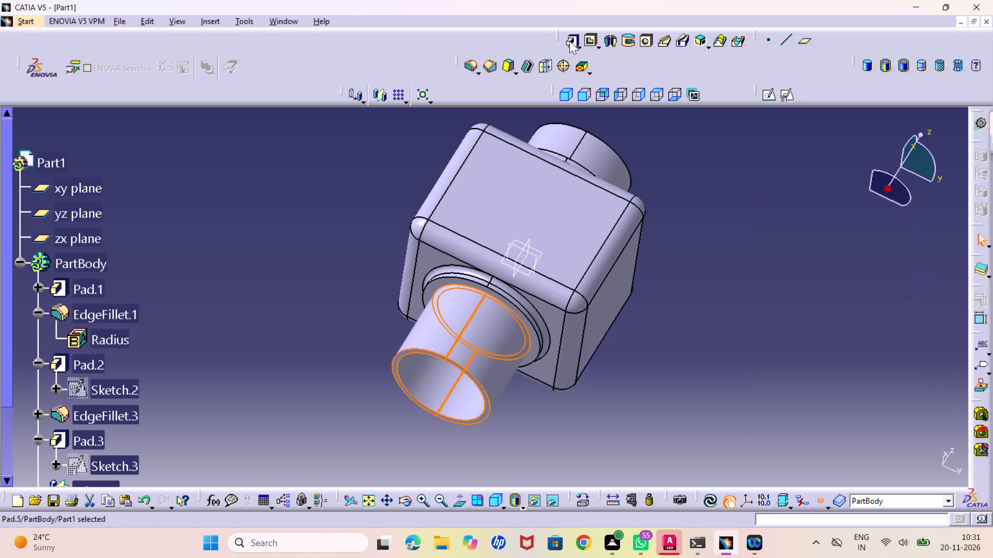
click(742, 257)
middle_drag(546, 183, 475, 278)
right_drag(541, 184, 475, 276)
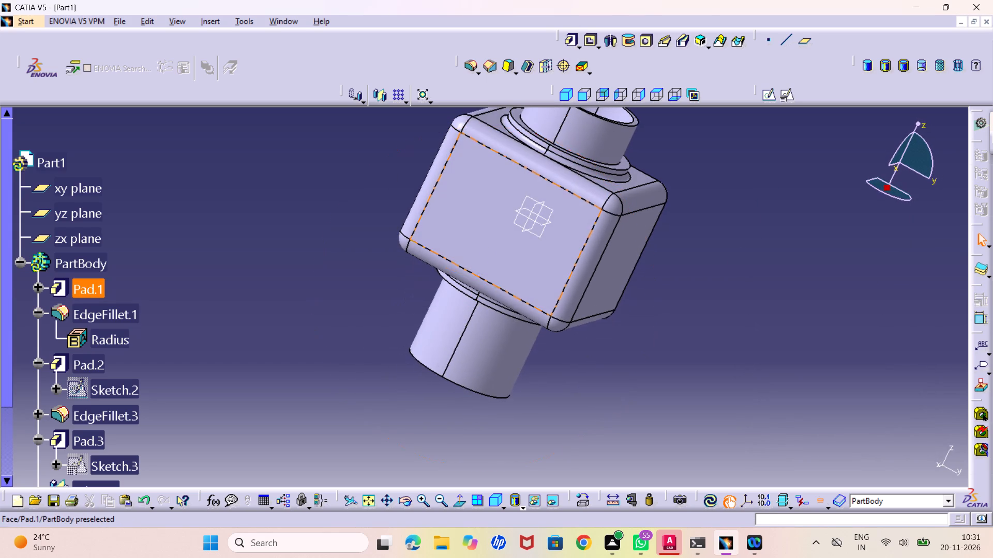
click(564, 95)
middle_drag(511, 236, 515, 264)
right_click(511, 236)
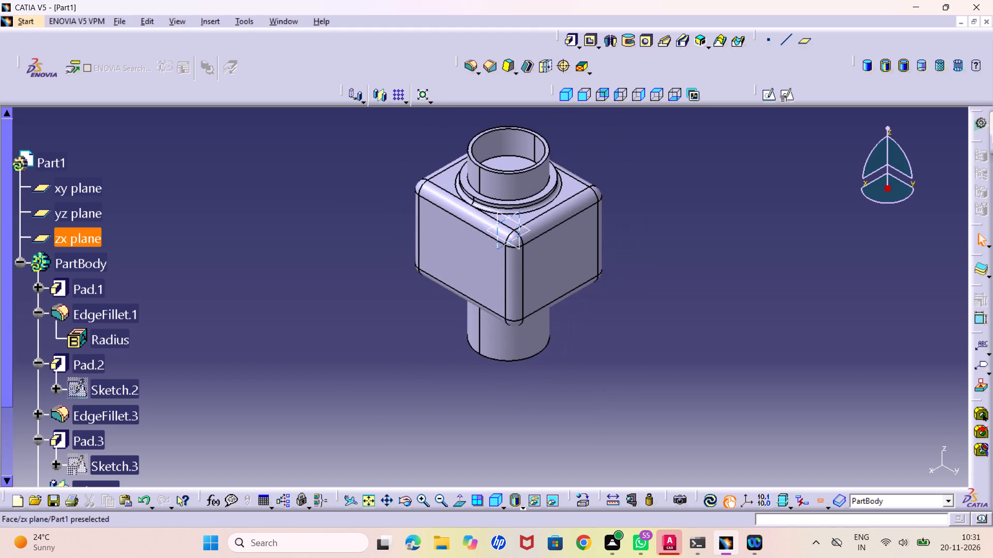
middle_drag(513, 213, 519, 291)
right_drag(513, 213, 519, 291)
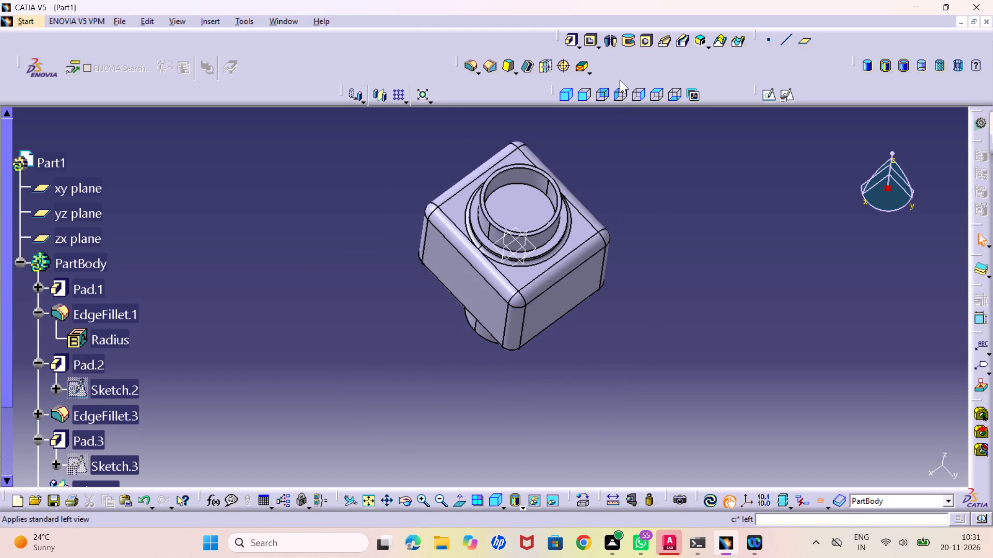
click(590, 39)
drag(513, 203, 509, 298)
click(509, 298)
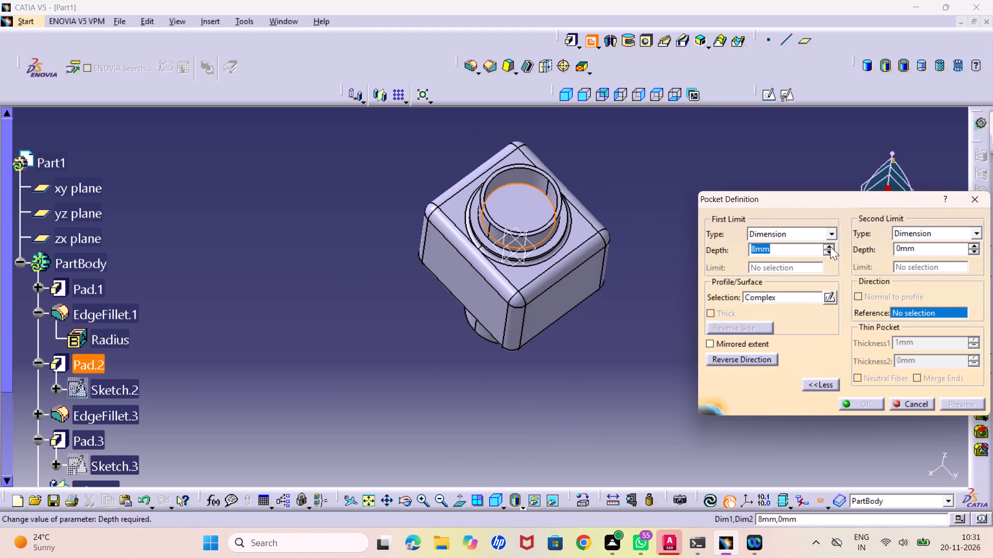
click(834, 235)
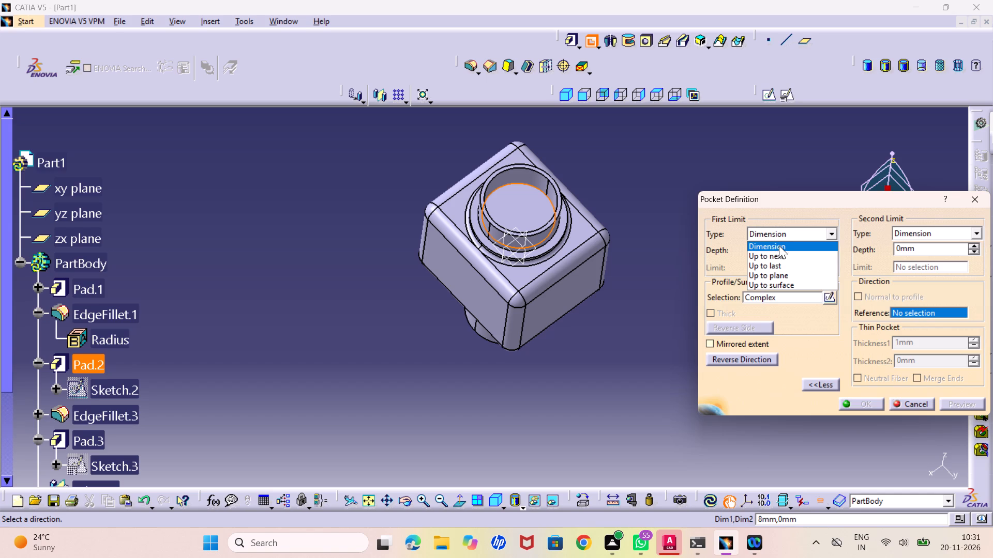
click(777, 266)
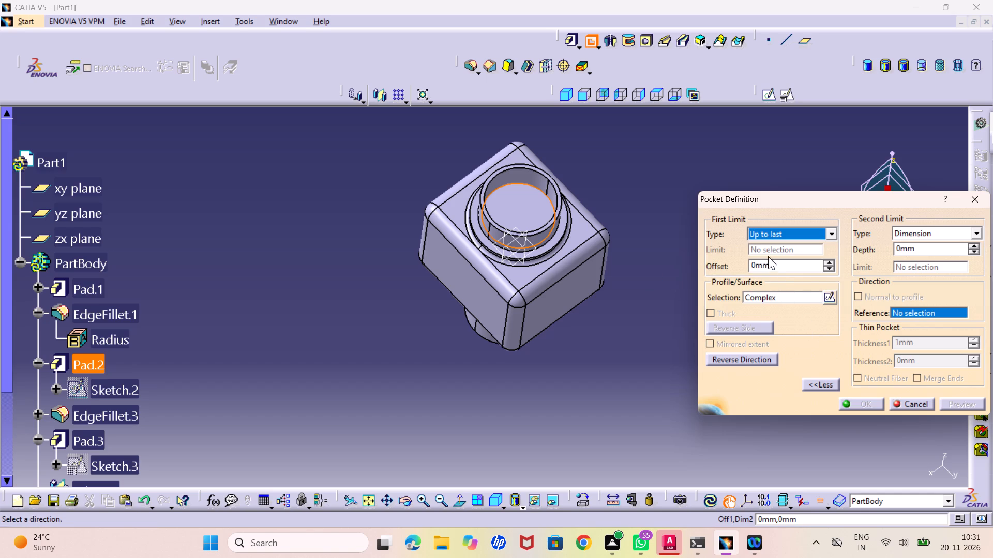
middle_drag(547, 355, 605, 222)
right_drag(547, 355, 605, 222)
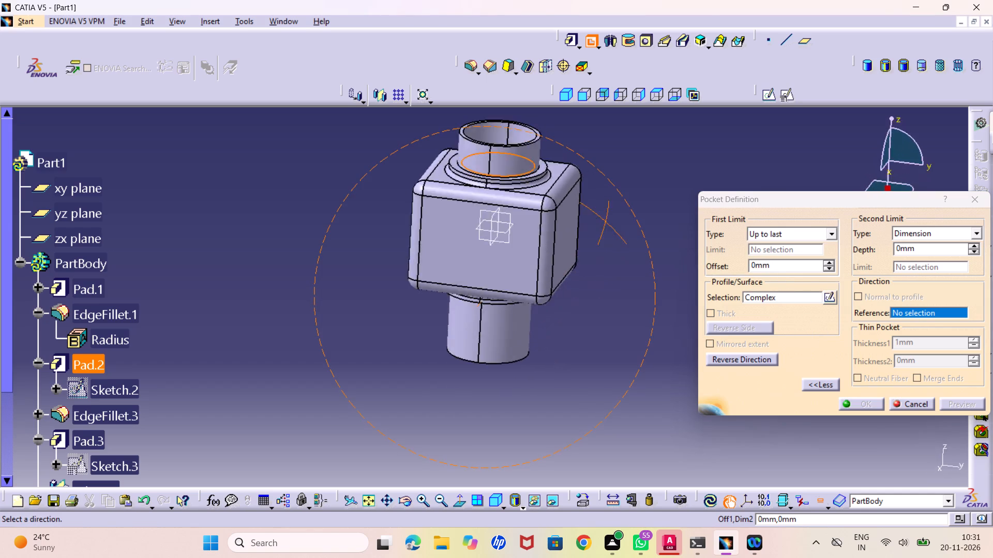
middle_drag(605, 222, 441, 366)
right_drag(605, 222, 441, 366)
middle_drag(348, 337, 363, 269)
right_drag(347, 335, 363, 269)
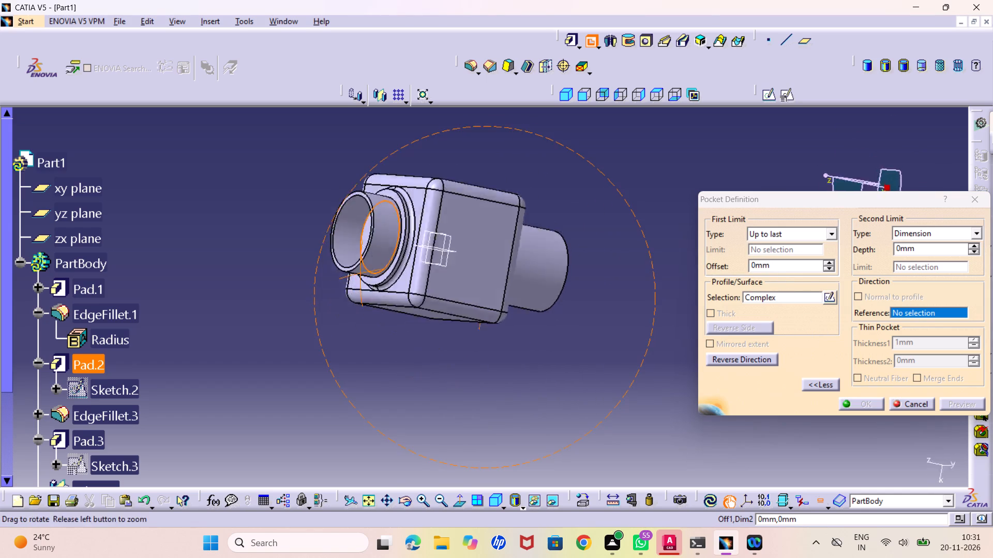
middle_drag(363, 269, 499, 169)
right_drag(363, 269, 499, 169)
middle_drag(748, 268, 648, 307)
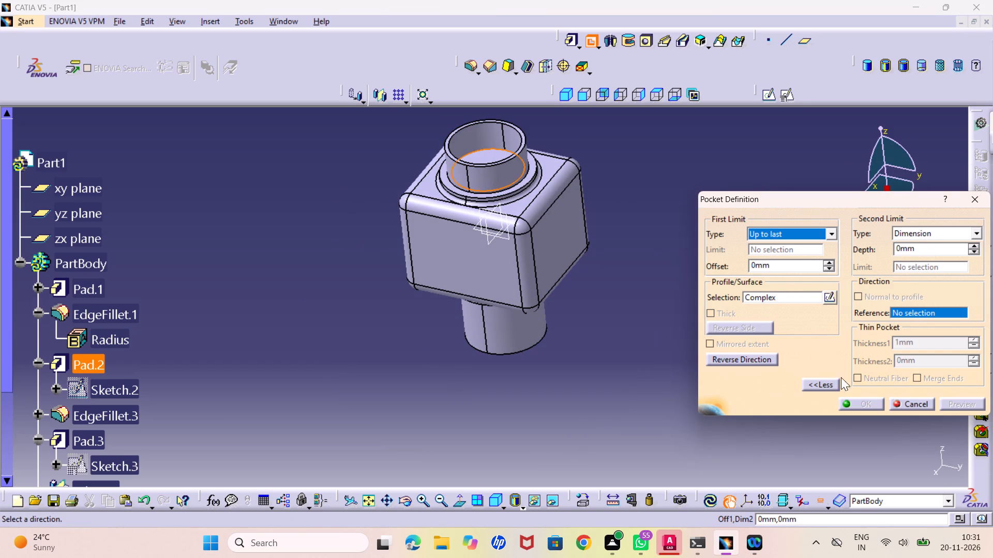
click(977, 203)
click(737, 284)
Pocket the circular floor face inside the top neck, using that face as direction, reversed downward through the block and limited up to last.
middle_drag(617, 259, 594, 337)
right_drag(617, 259, 594, 337)
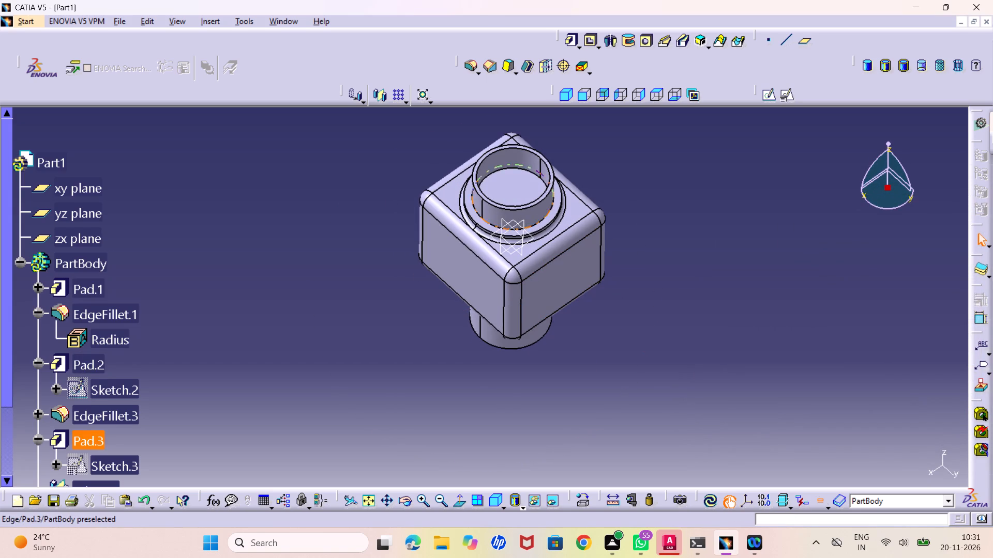
click(523, 187)
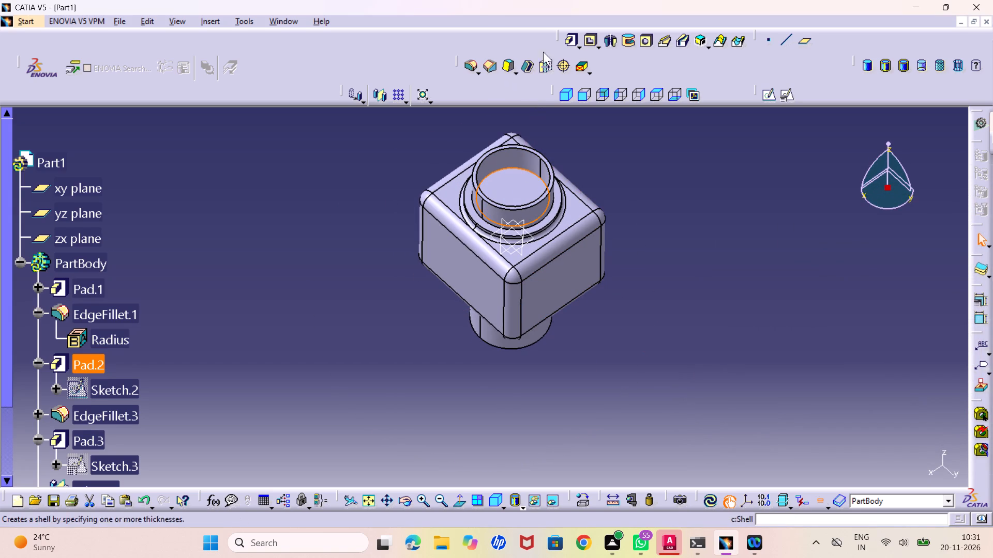
click(590, 38)
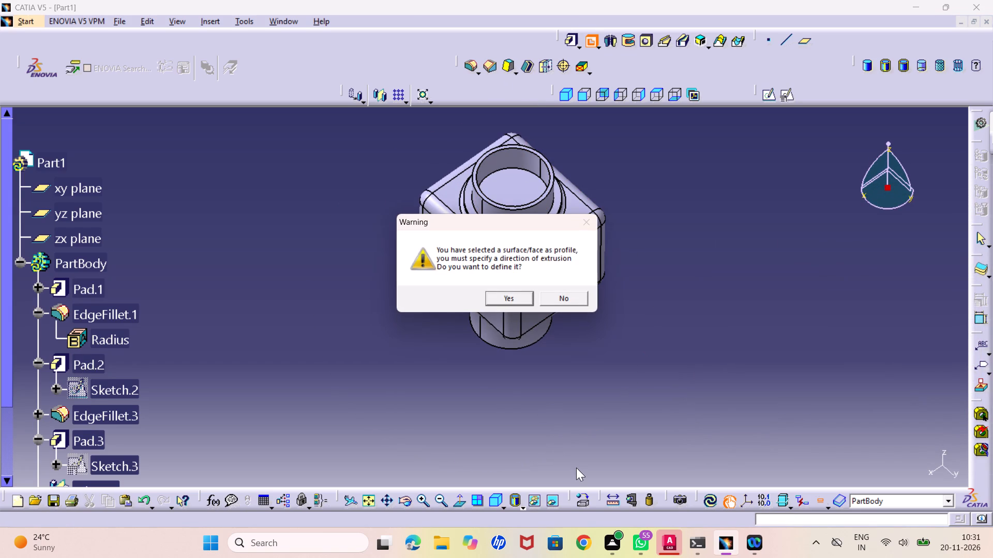
click(506, 302)
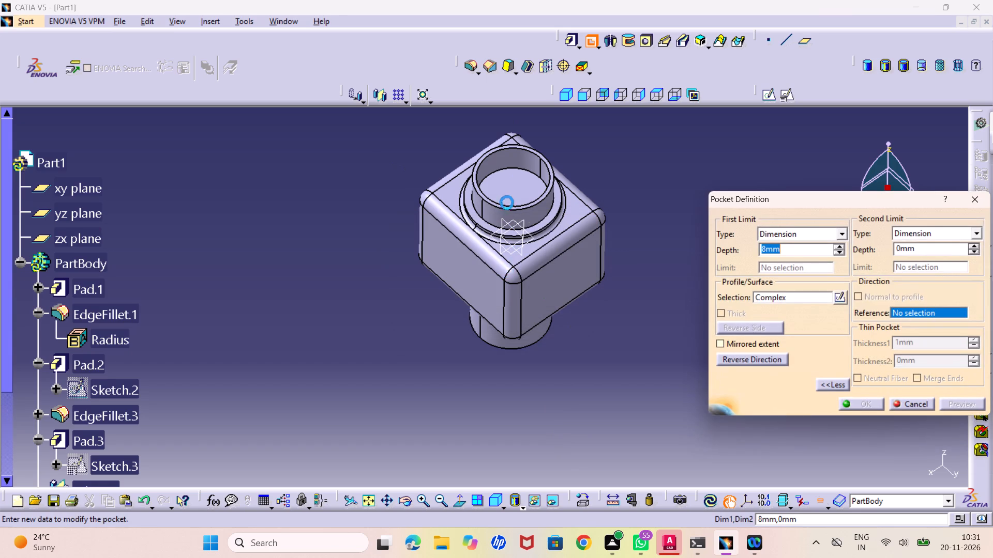
click(509, 194)
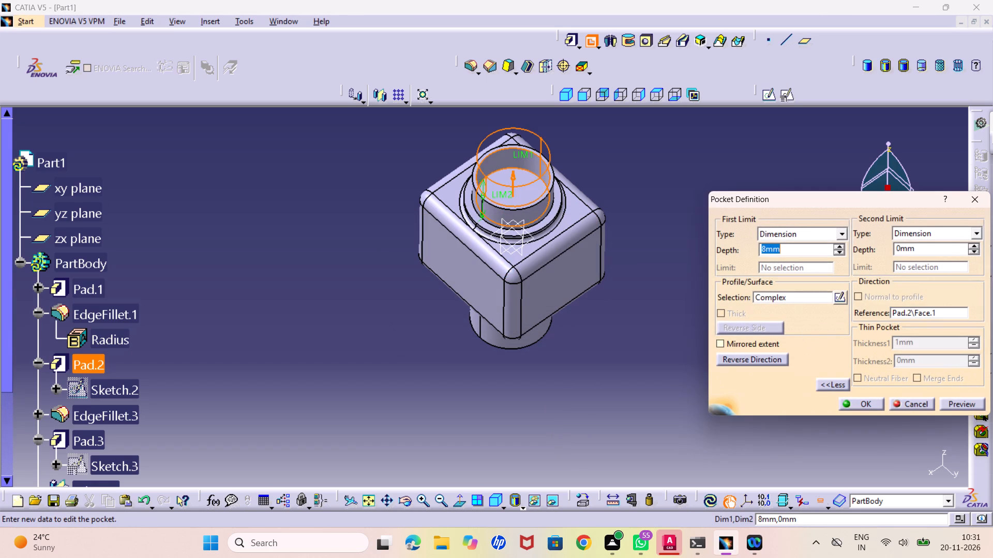
click(513, 177)
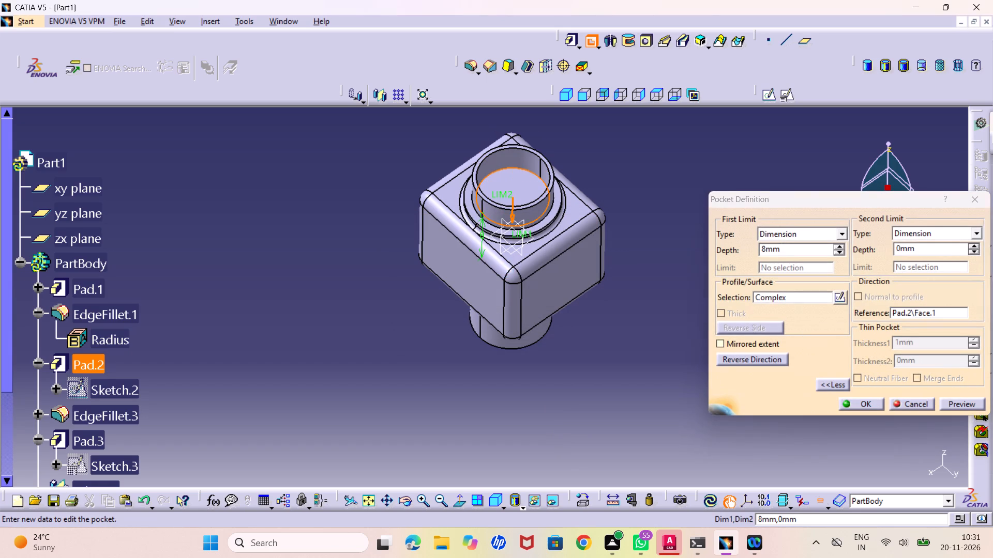
click(840, 232)
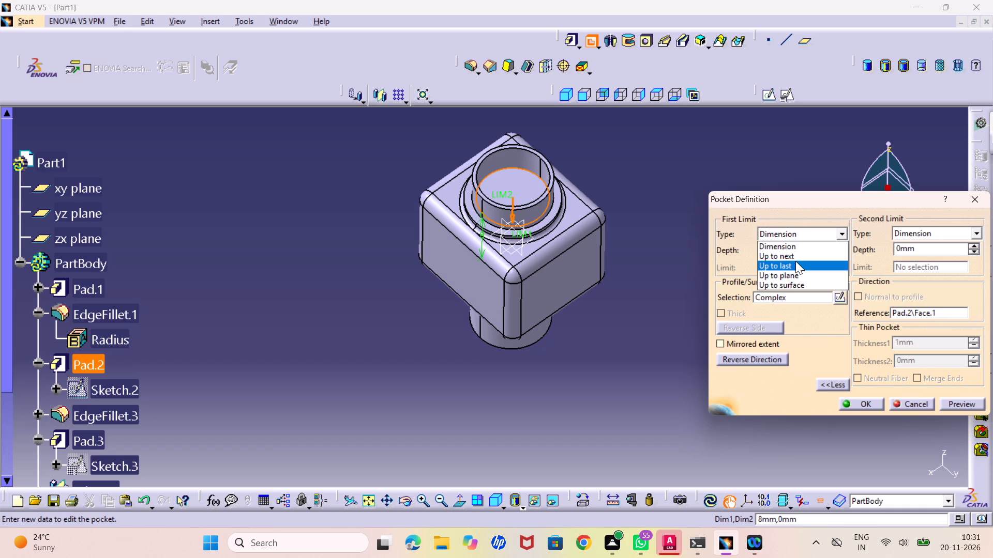
click(791, 265)
click(970, 406)
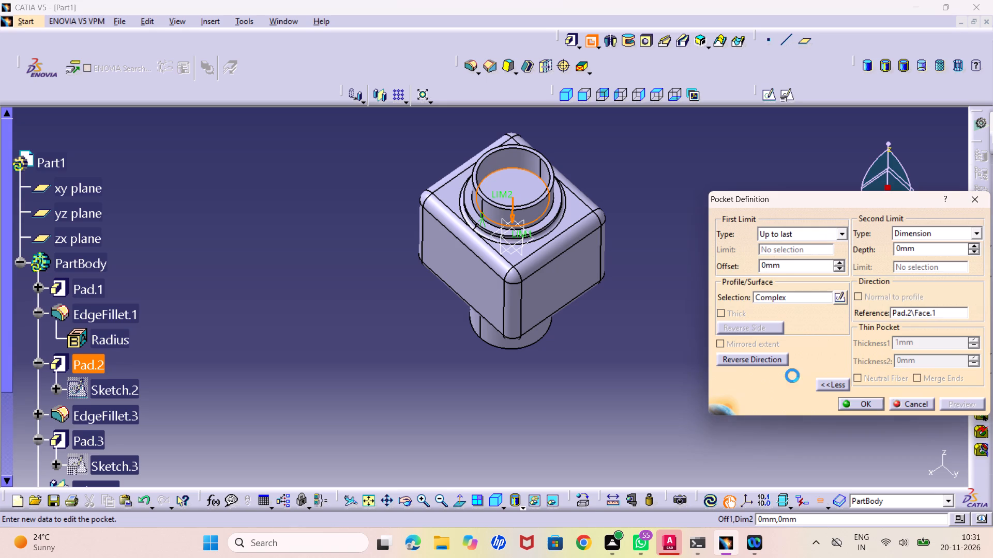
middle_drag(584, 375, 272, 243)
right_drag(584, 375, 272, 243)
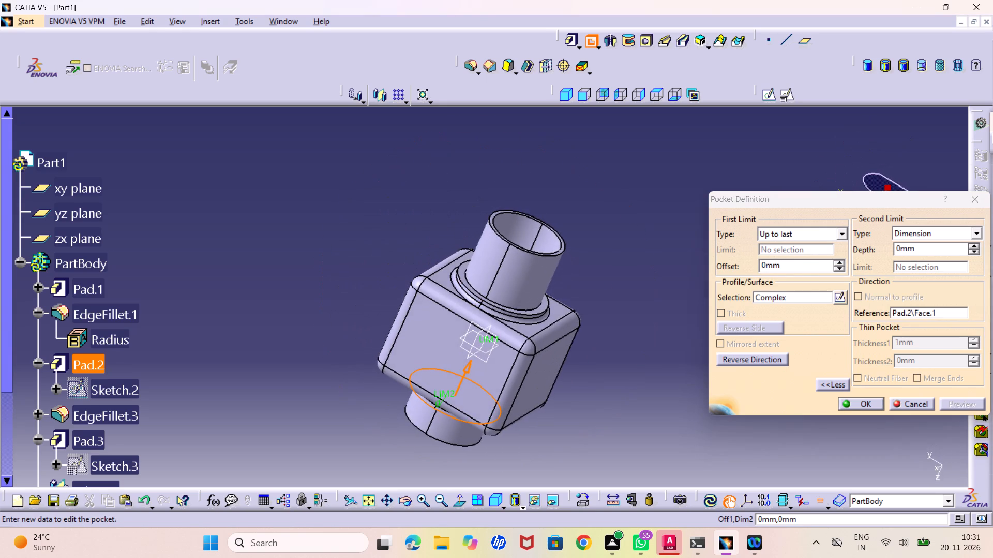
middle_drag(472, 289, 408, 466)
right_drag(476, 295, 408, 466)
middle_drag(499, 356, 514, 307)
right_drag(498, 348, 514, 307)
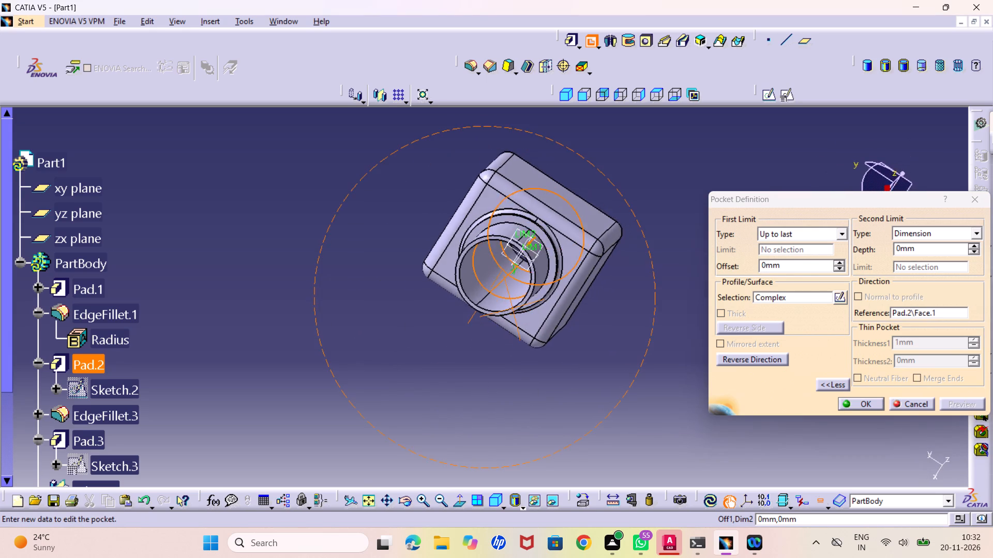
middle_drag(514, 307, 555, 299)
right_drag(514, 307, 555, 299)
click(874, 400)
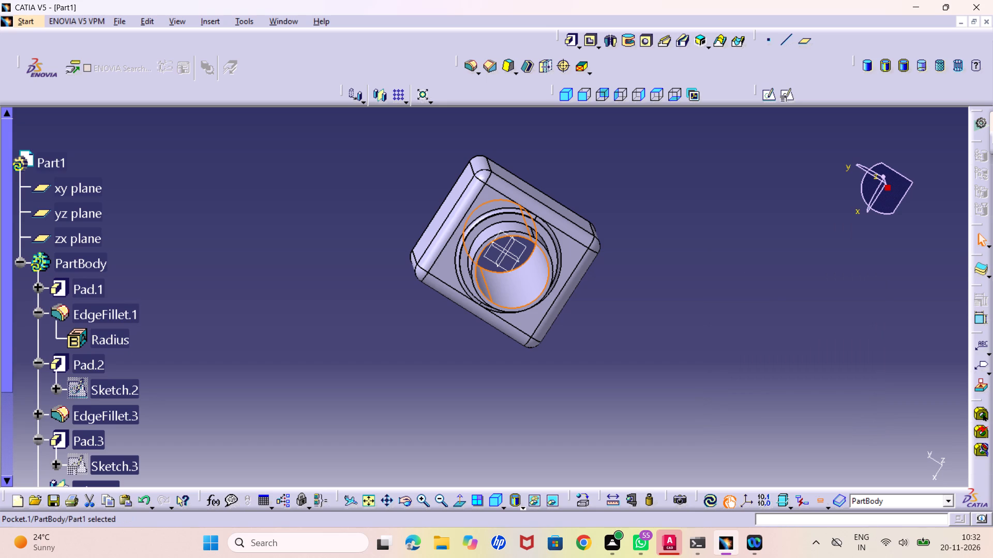
Examine the through bore and both necks of the body from several angles.
drag(560, 169, 557, 152)
click(562, 95)
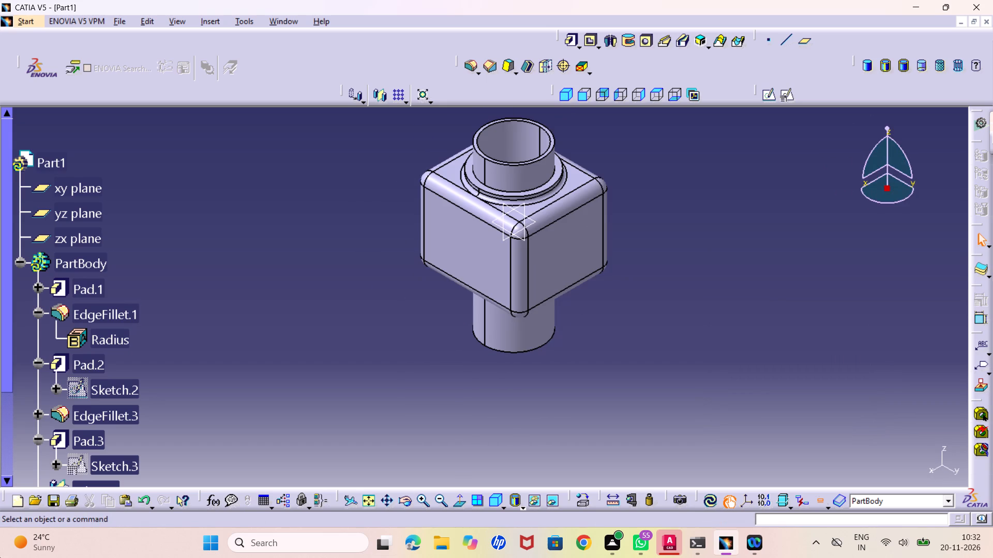
middle_drag(605, 235, 589, 371)
right_drag(605, 235, 595, 375)
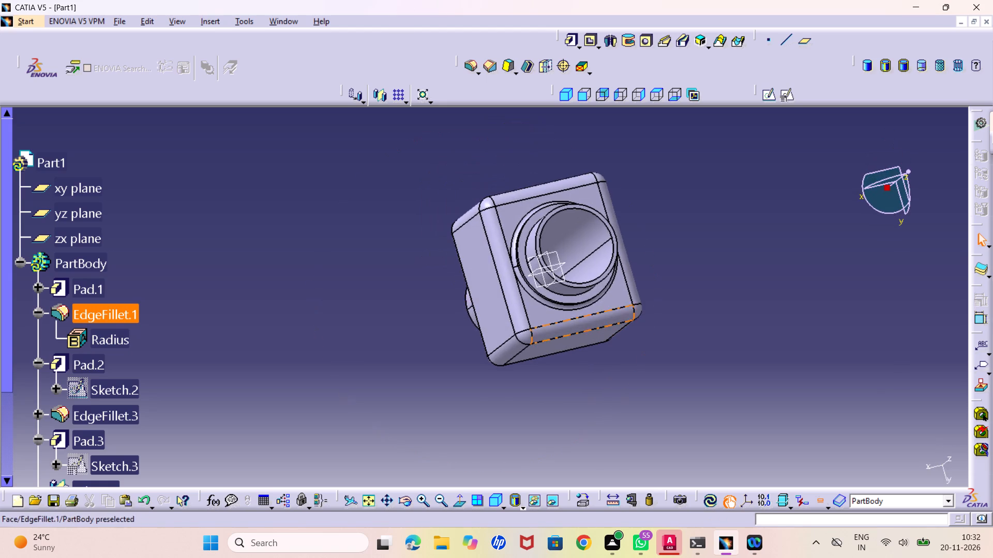
middle_drag(453, 307, 674, 188)
right_drag(453, 306, 674, 188)
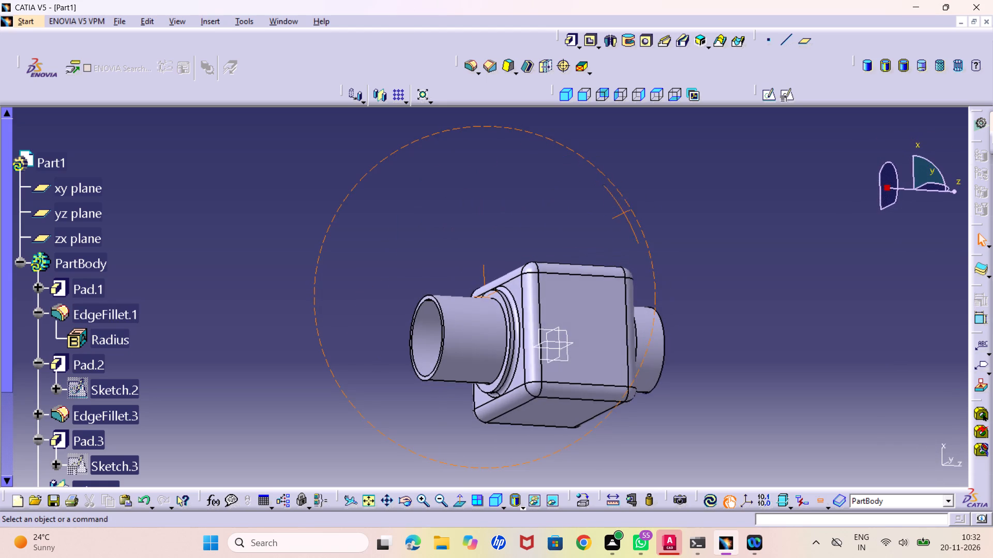
middle_drag(674, 188, 673, 190)
right_drag(674, 188, 671, 191)
click(568, 90)
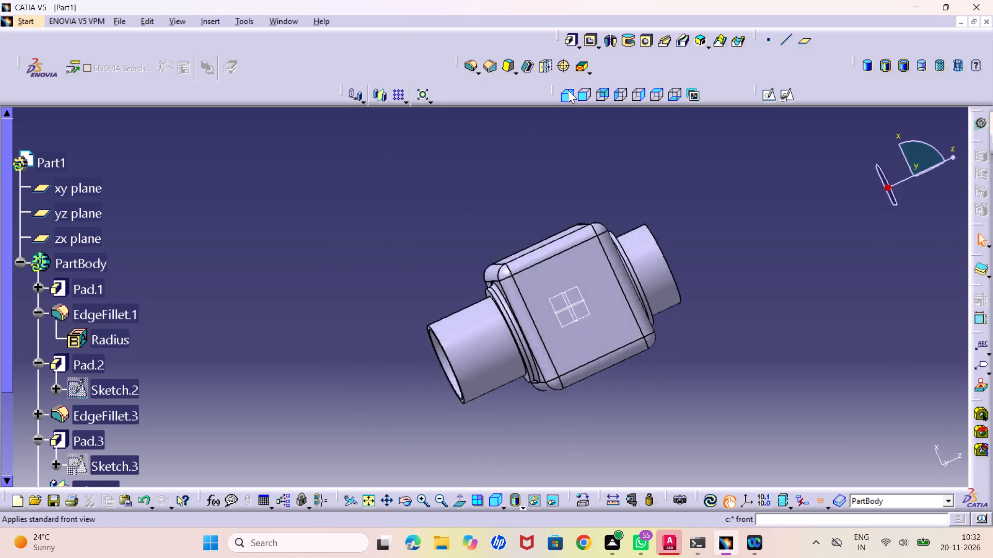
scroll(501, 192, up, 1)
middle_drag(501, 192, 491, 218)
right_click(501, 192)
middle_drag(501, 198, 493, 225)
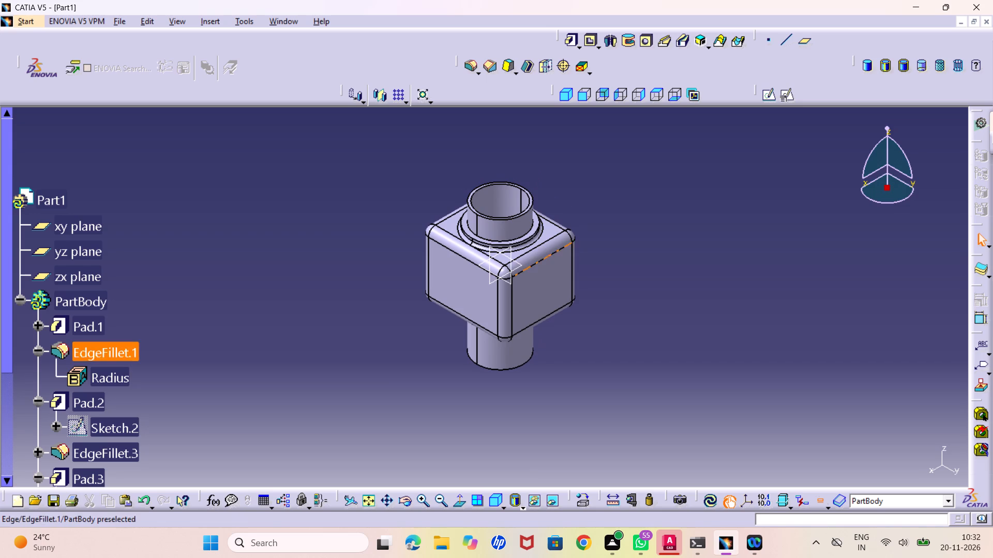
middle_drag(489, 259, 484, 224)
right_click(489, 259)
middle_drag(489, 223, 464, 331)
right_drag(489, 223, 464, 331)
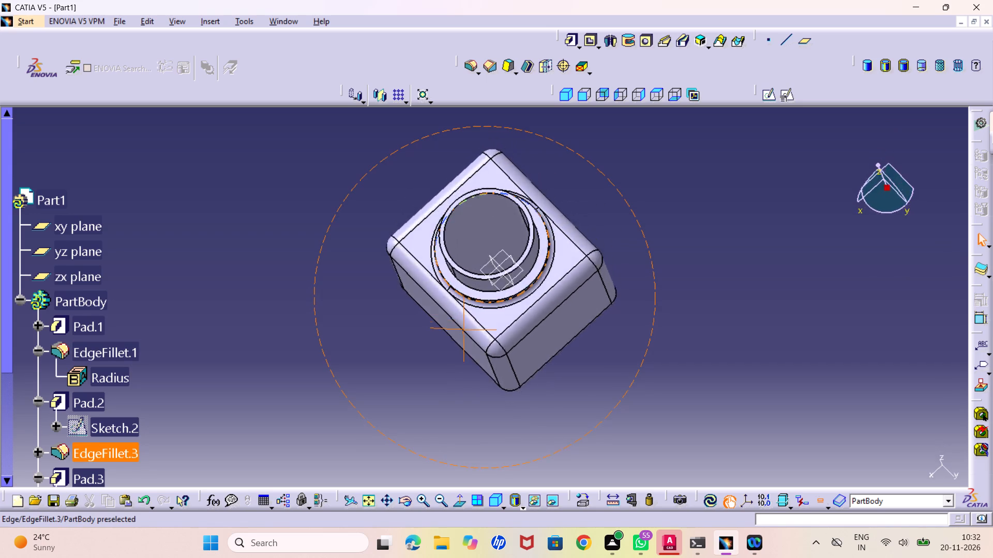
right_drag(464, 331, 522, 197)
middle_drag(464, 331, 522, 197)
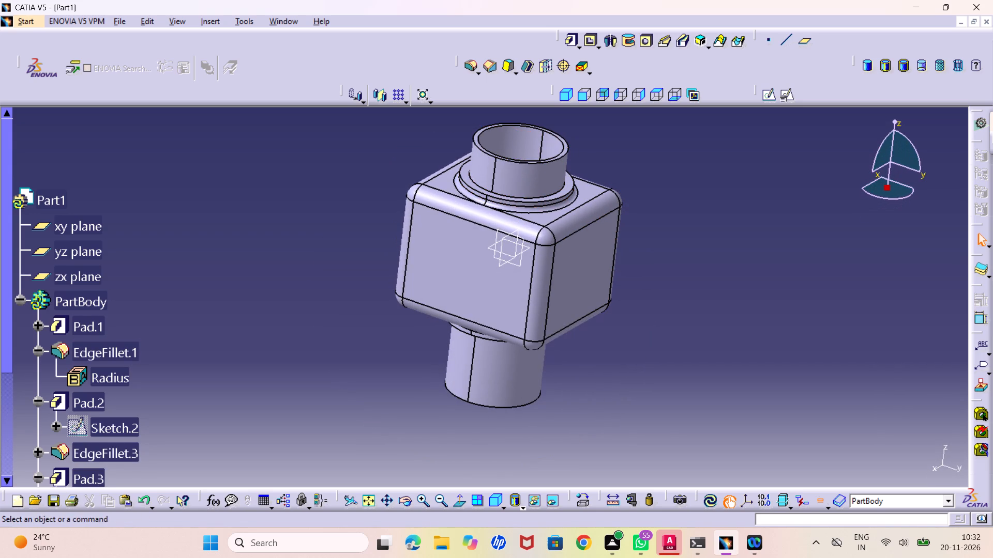
click(569, 99)
middle_drag(569, 395, 565, 390)
right_click(569, 395)
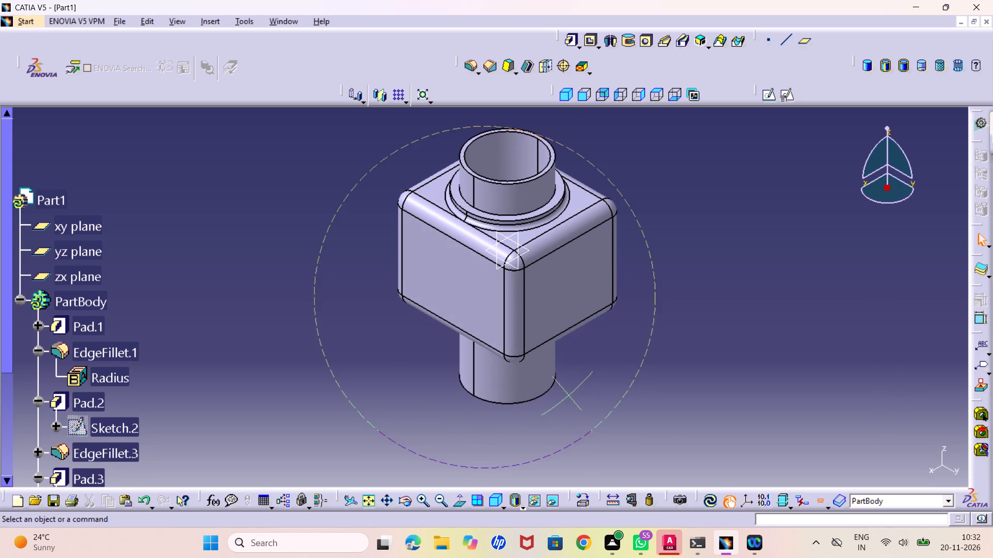
middle_drag(565, 390, 562, 379)
middle_drag(482, 326, 476, 377)
middle_drag(474, 350, 475, 361)
right_click(474, 350)
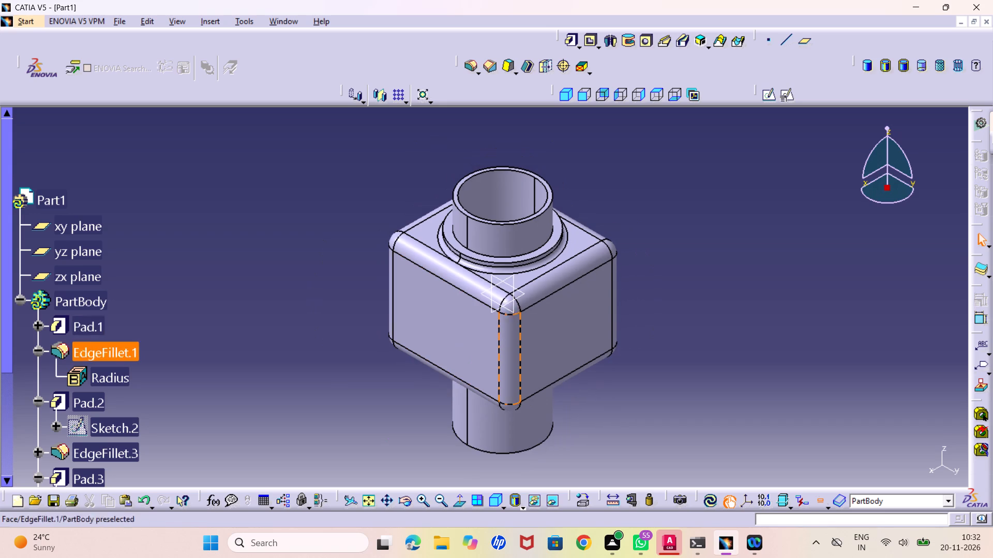
Start a sketch on the block's flat side face parallel to the zx plane and draw a circle centred at the origin.
click(561, 319)
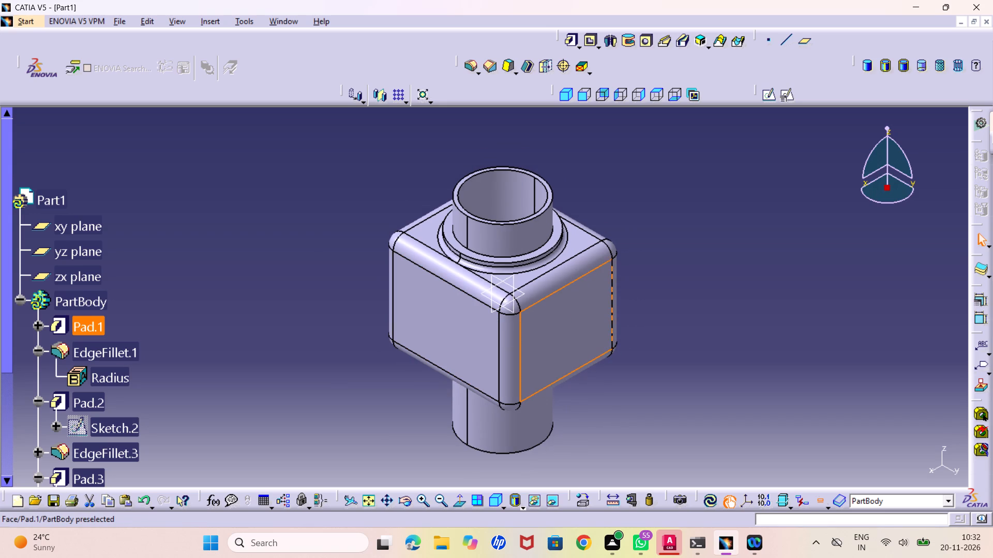
click(770, 95)
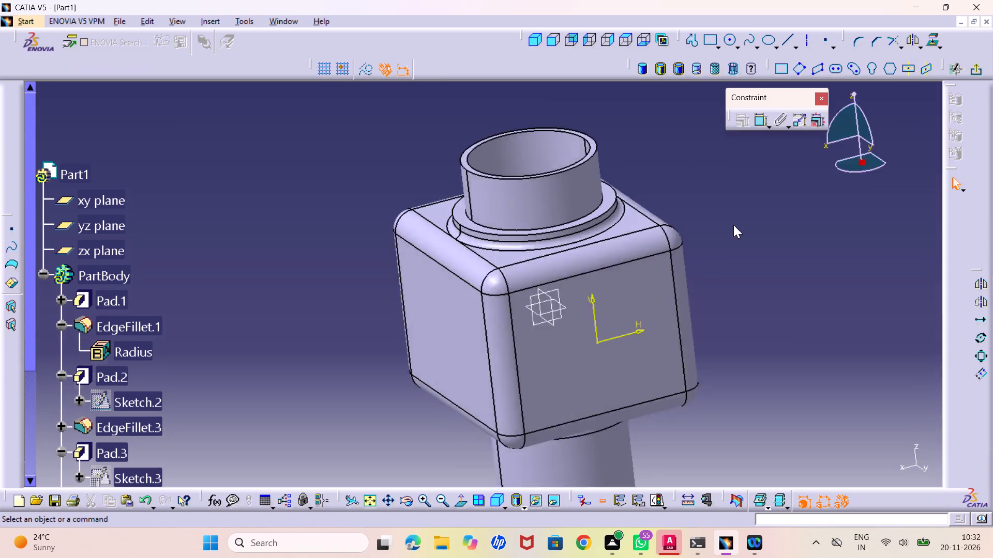
middle_drag(606, 316, 539, 219)
middle_drag(552, 261, 526, 230)
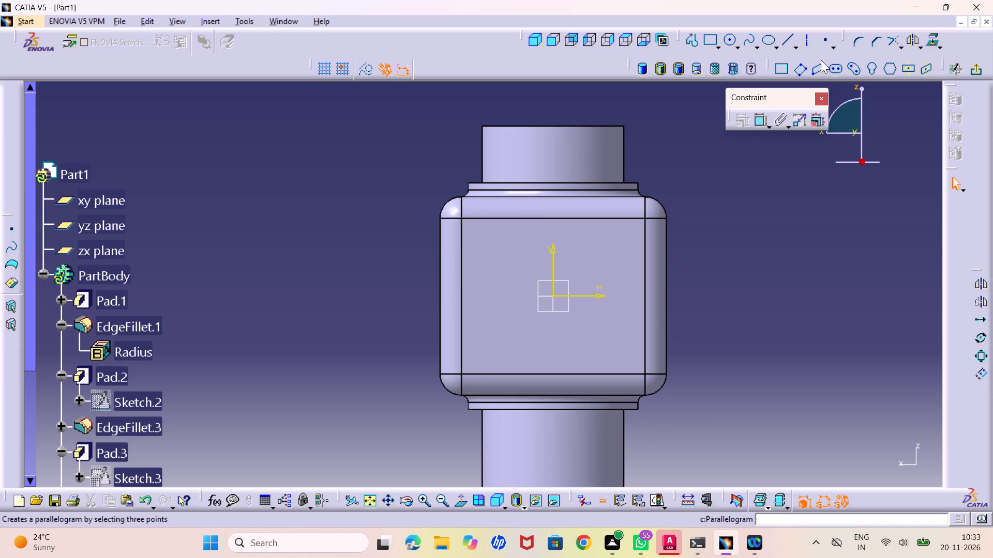
click(730, 41)
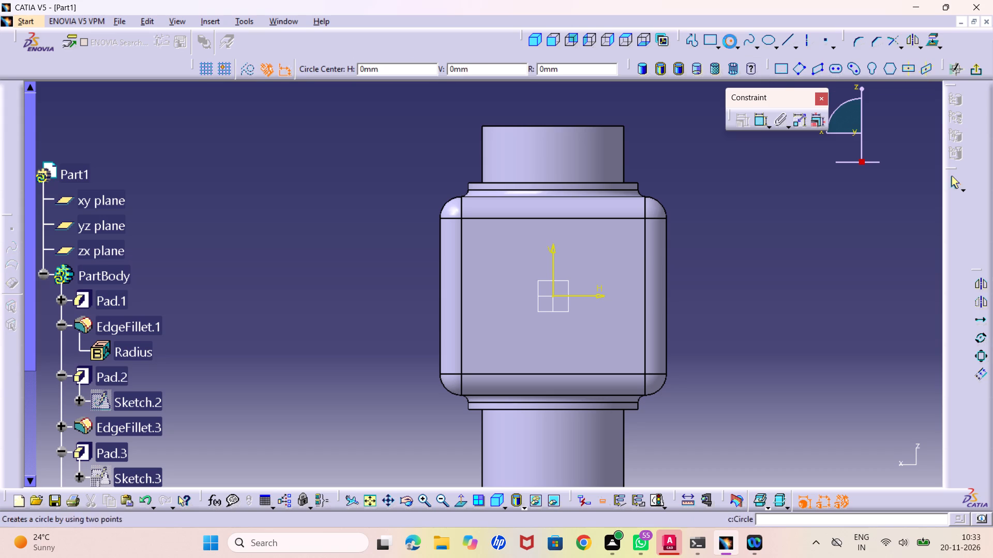
click(552, 297)
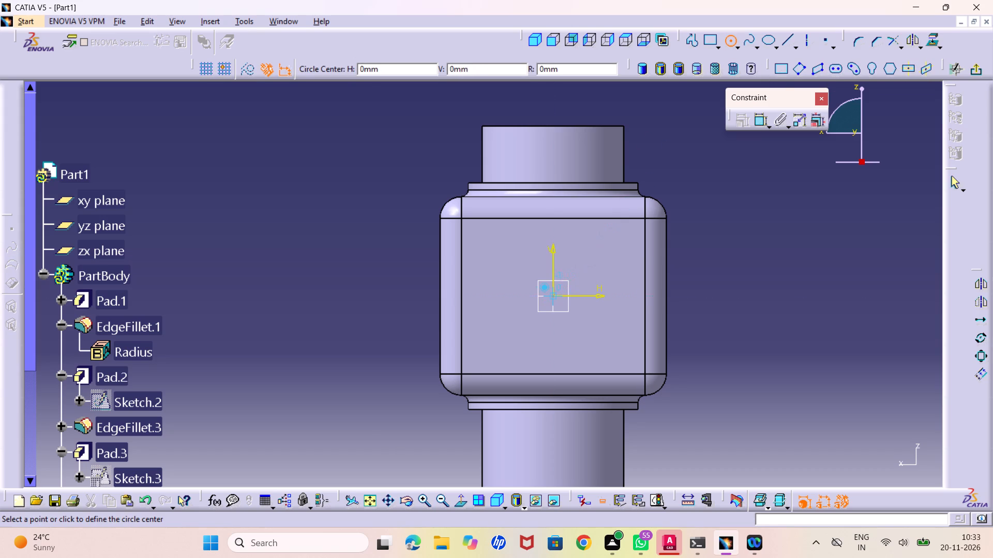
click(574, 348)
Dimension the circle's diameter, set it to 10 mm, and leave the sketch.
click(758, 122)
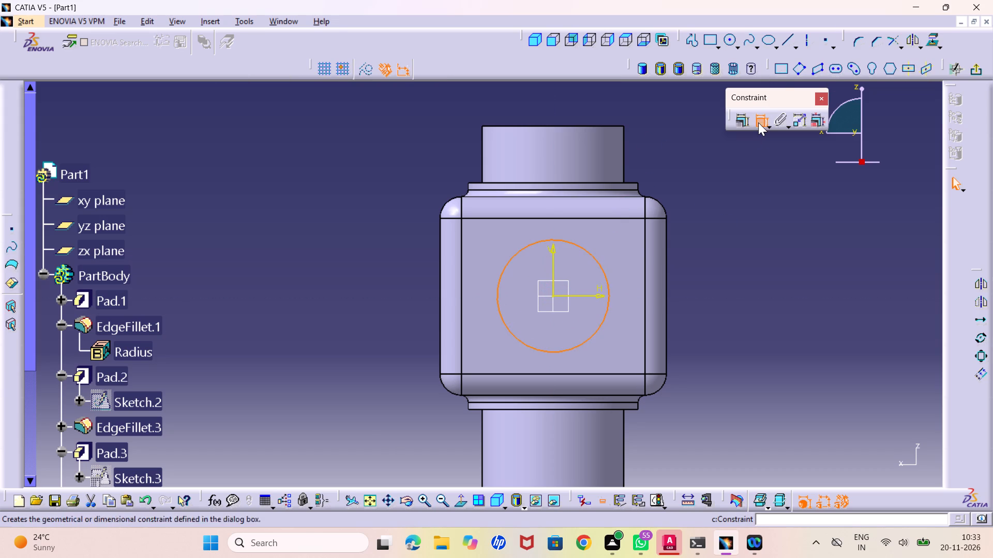
triple_click(751, 225)
text(10)
key(Return)
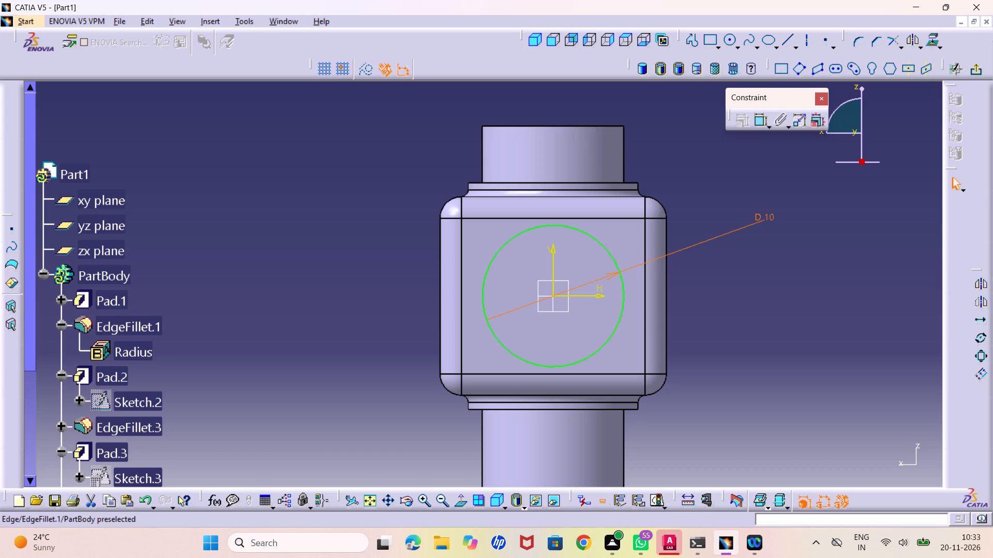
click(717, 302)
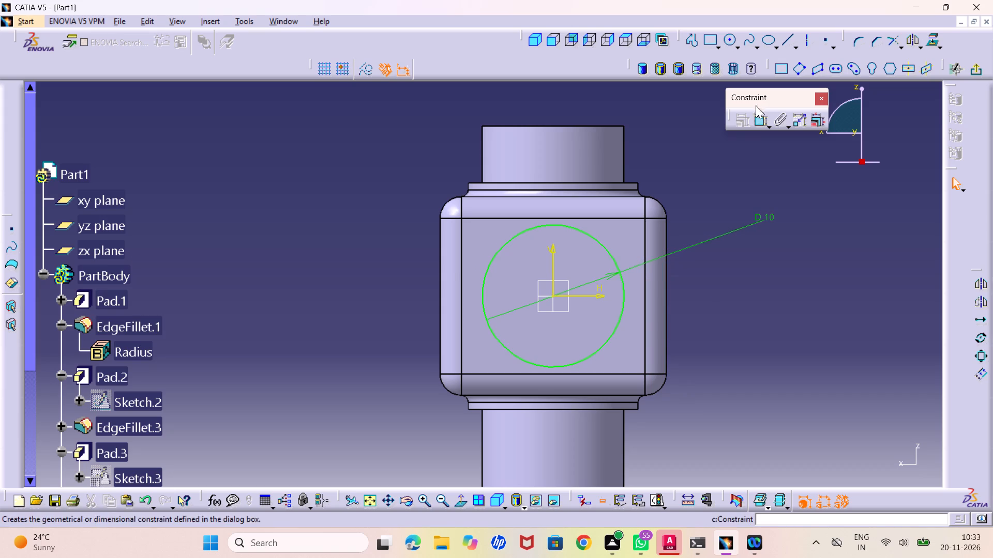
click(980, 74)
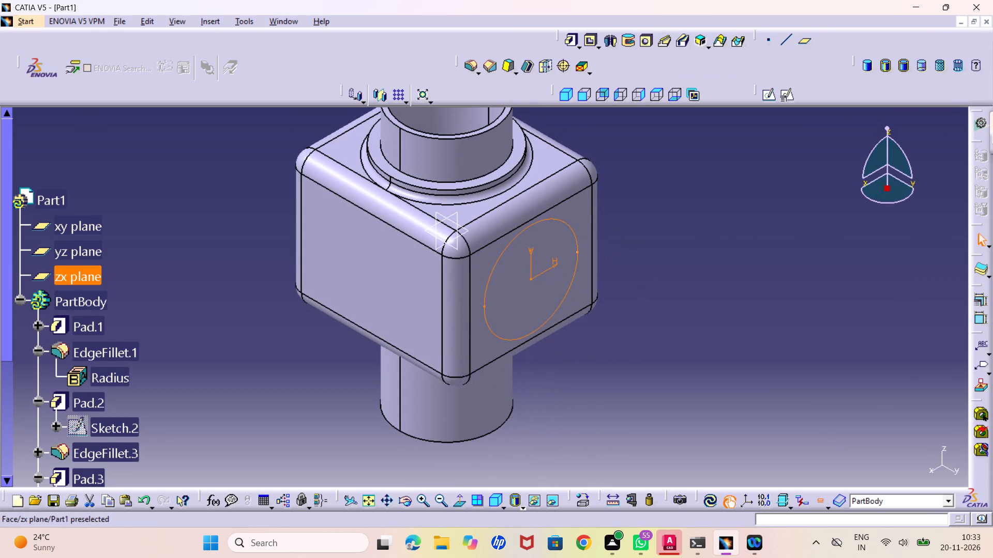
Create a reference plane offset 19 mm from the zx plane, on the side of the circle sketch.
click(434, 245)
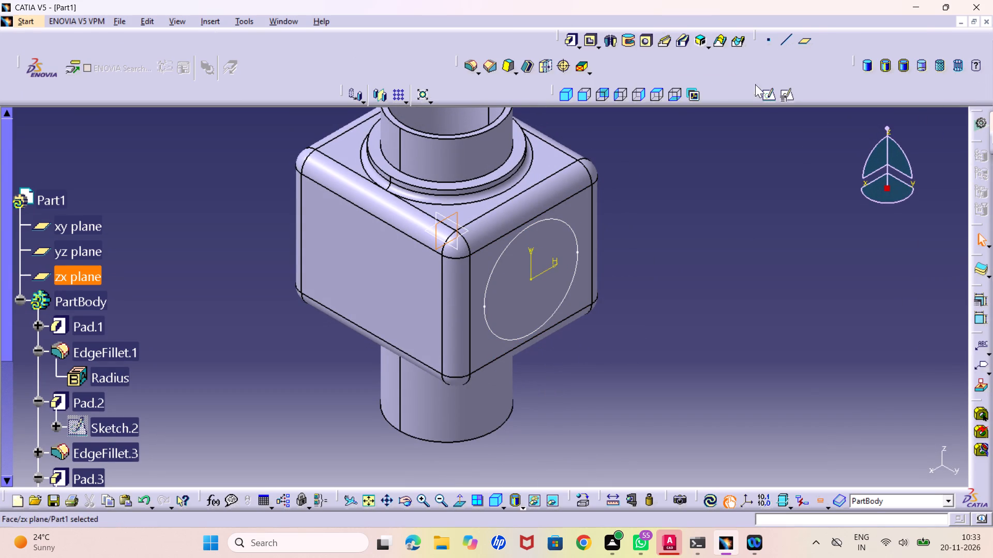
click(802, 39)
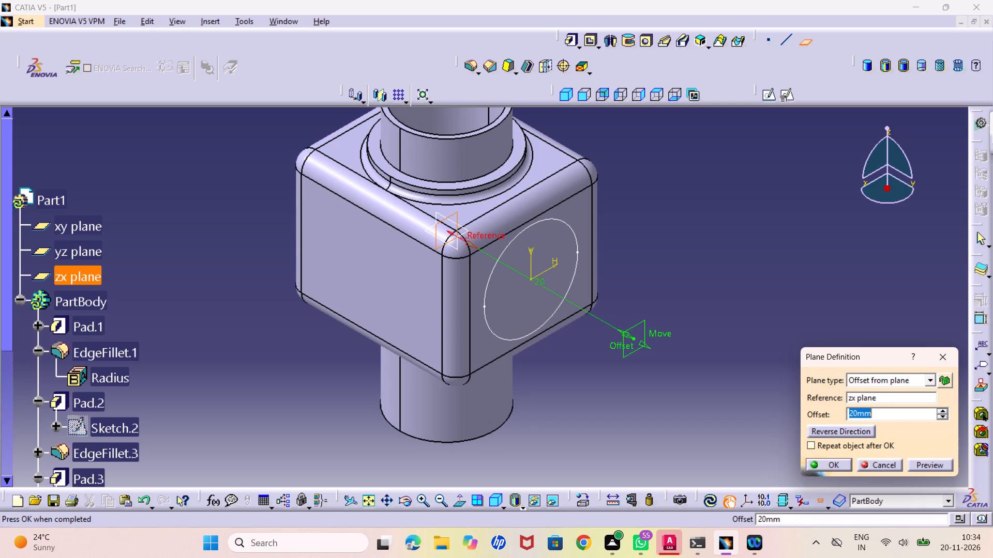
text(19)
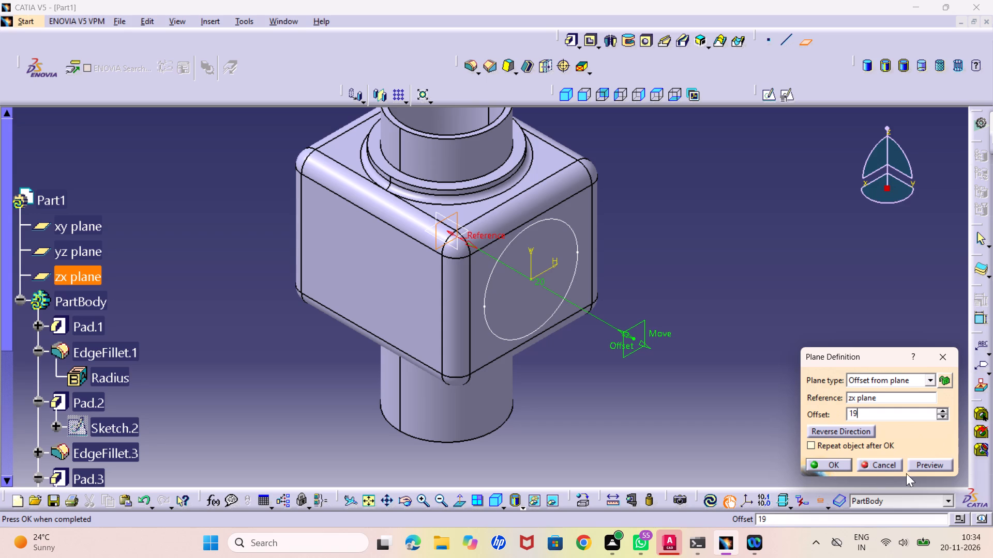
click(933, 458)
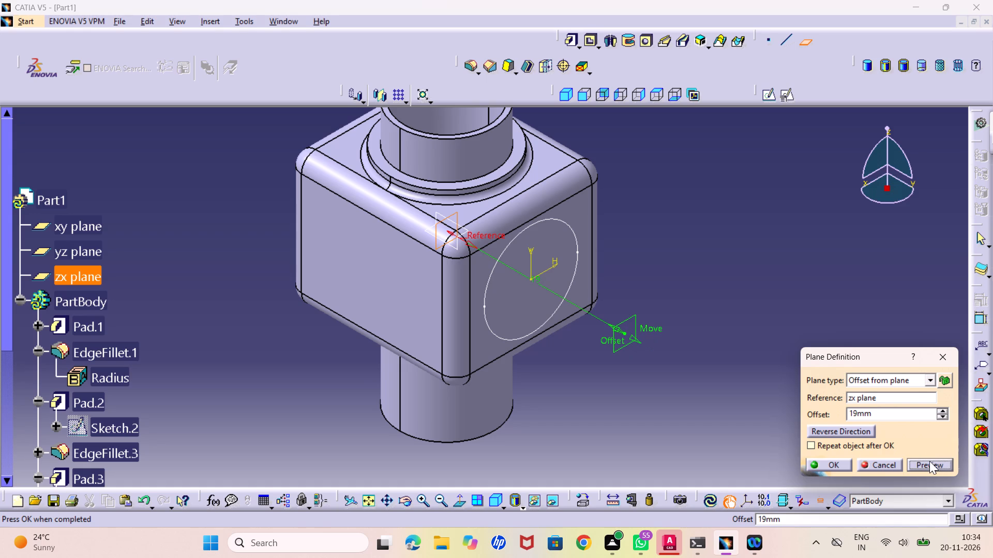
click(929, 461)
click(829, 462)
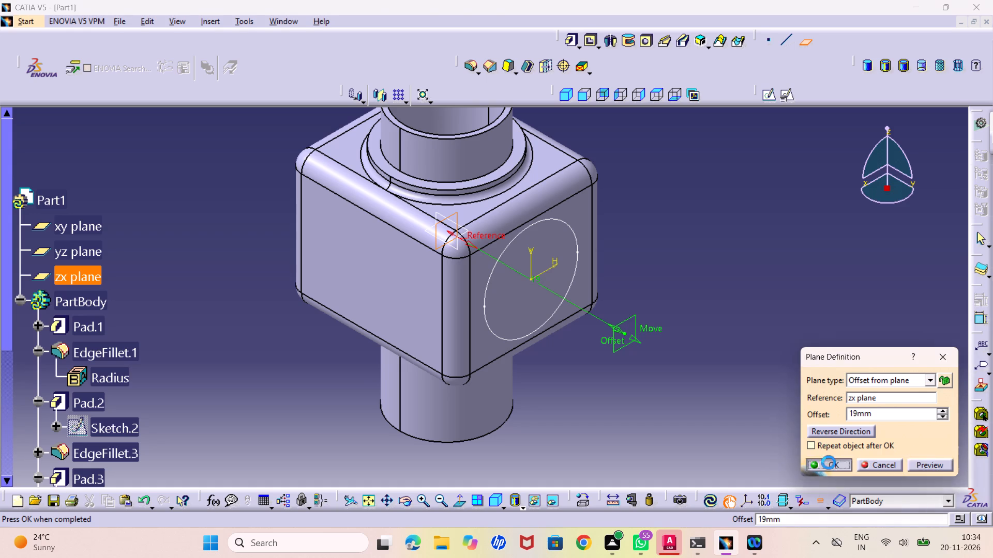
Start a positioned sketch on the 19 mm offset plane and draw a circle about 5.3 mm in diameter centred at the origin.
click(625, 346)
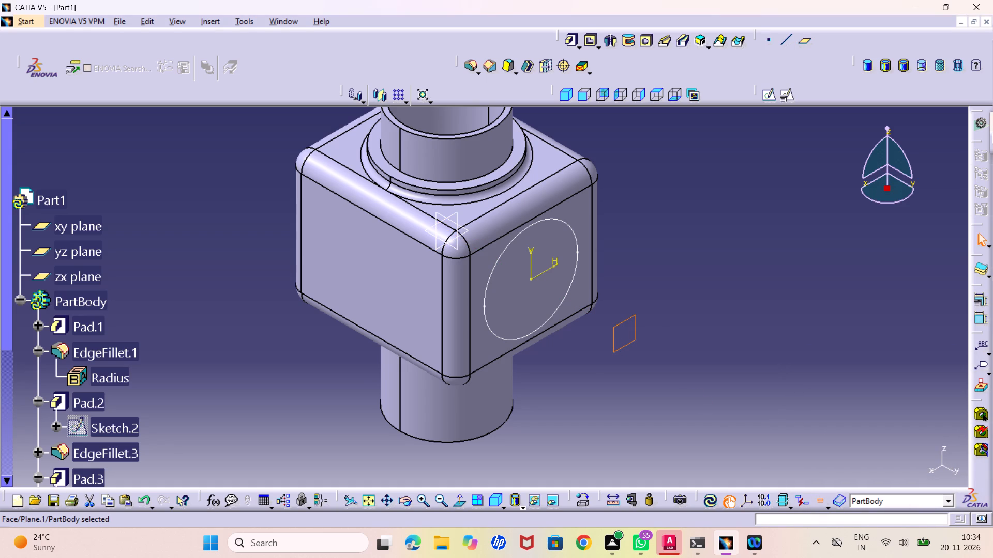
click(789, 96)
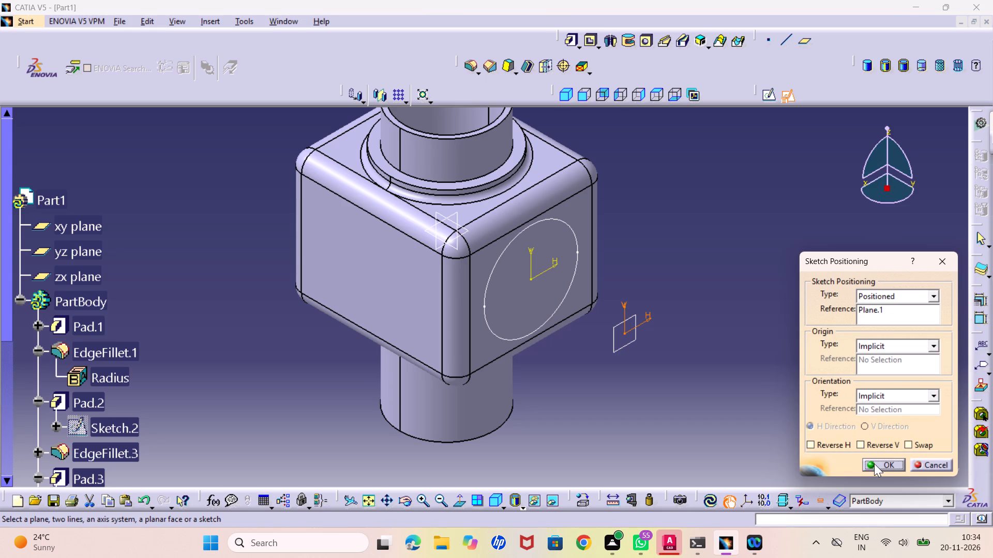
click(874, 463)
middle_drag(585, 346, 424, 239)
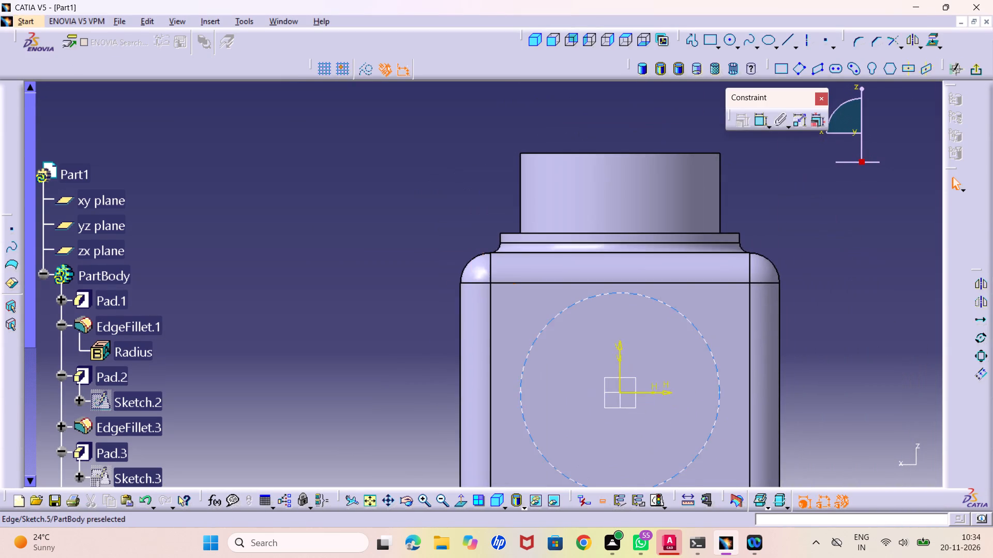
middle_drag(600, 298, 495, 247)
right_click(491, 229)
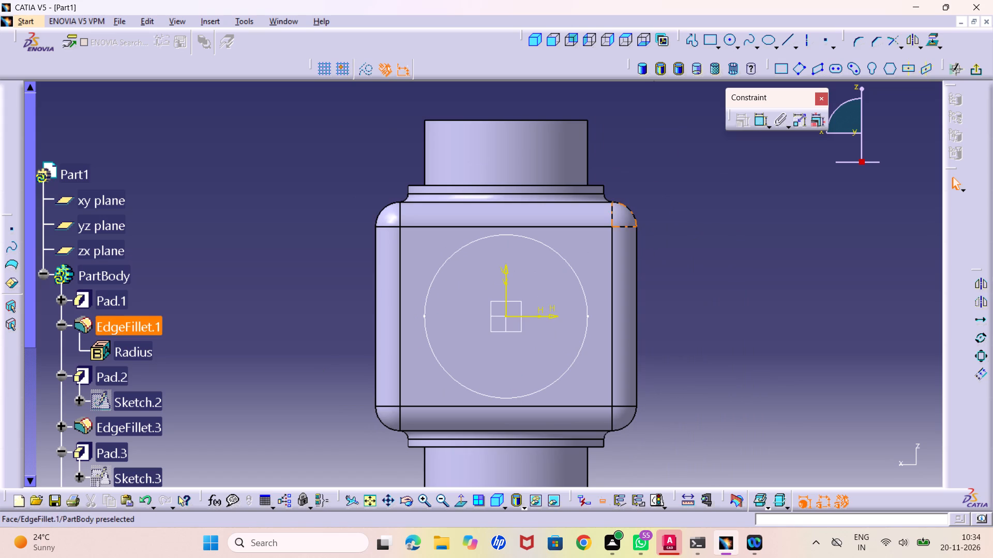
click(727, 37)
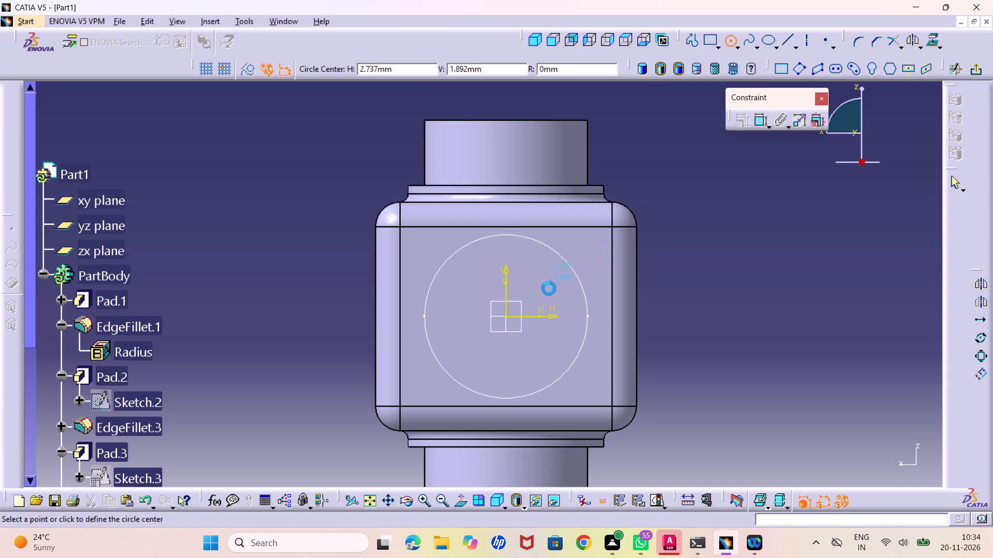
click(505, 316)
click(512, 359)
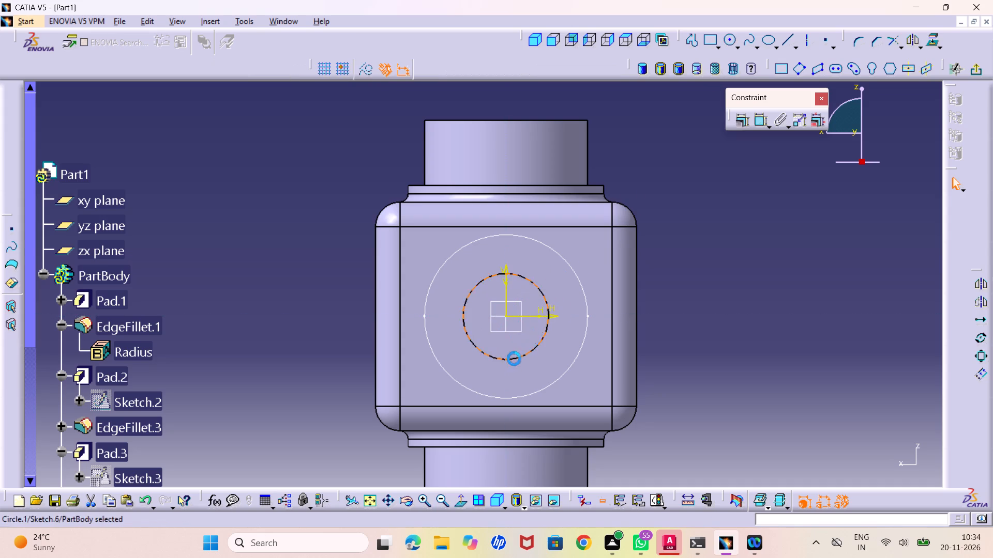
Dimension the new circle's diameter, set it to 6 mm, and leave the sketch.
click(759, 118)
click(713, 208)
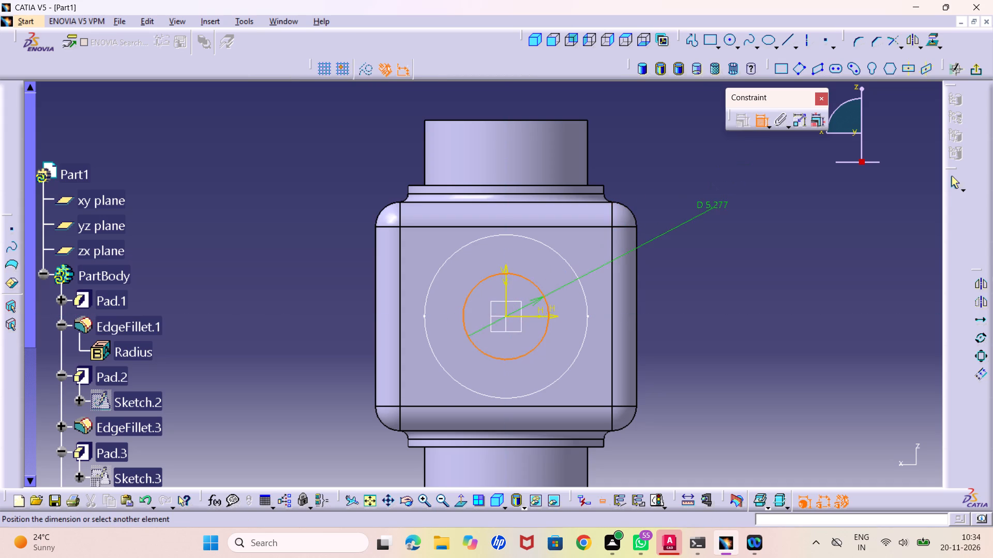
double_click(711, 203)
key(6)
key(Return)
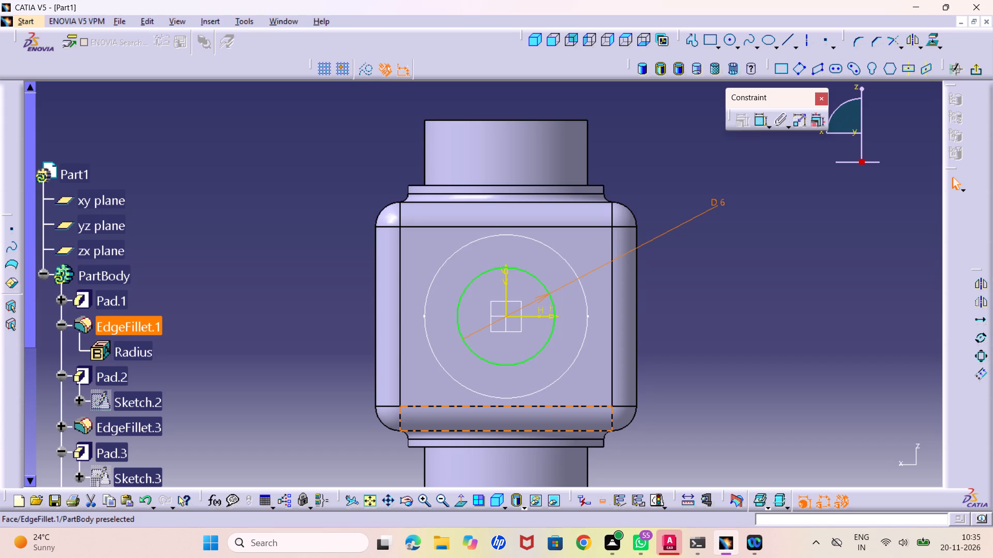
click(696, 317)
middle_drag(601, 364, 595, 345)
right_click(601, 364)
middle_drag(527, 406, 512, 368)
right_click(512, 368)
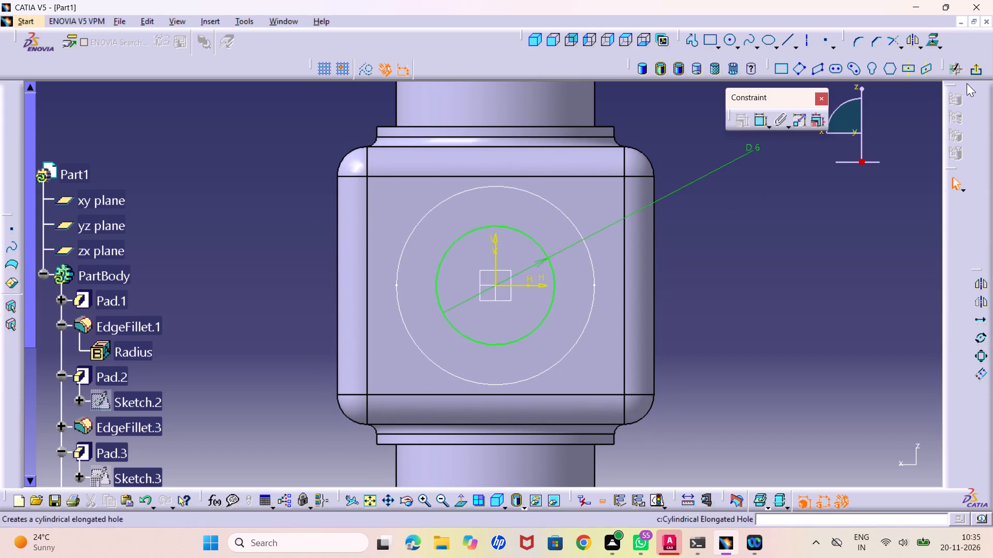
click(976, 68)
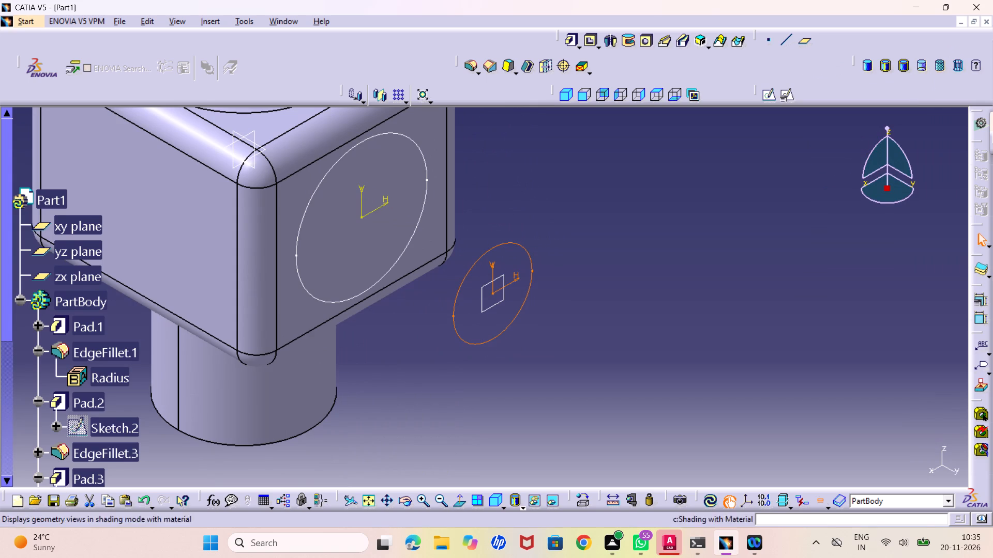
Create a multi-sections solid from the 10 mm circle on the block face to the 6 mm circle on the offset plane.
click(509, 194)
middle_drag(495, 179, 522, 208)
right_click(513, 194)
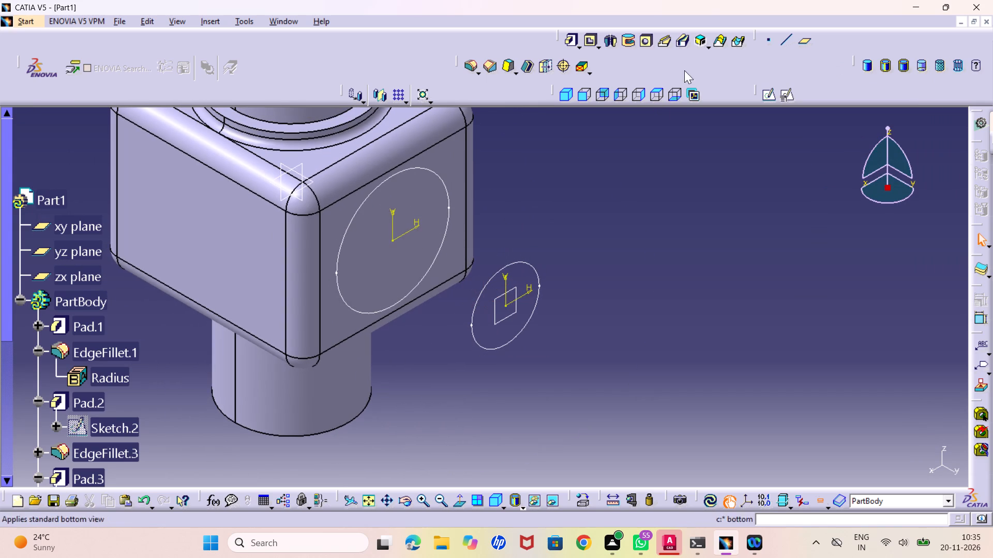
click(722, 43)
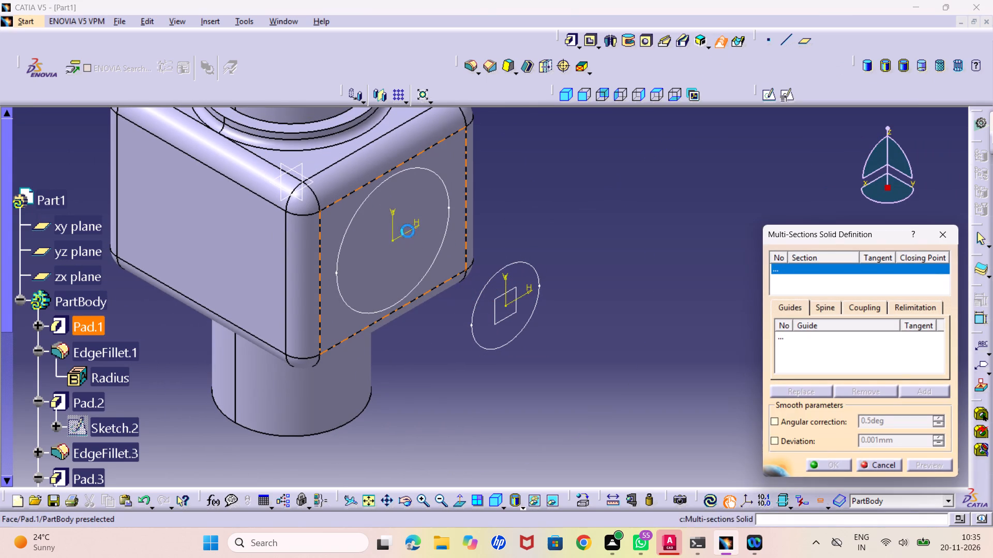
click(365, 201)
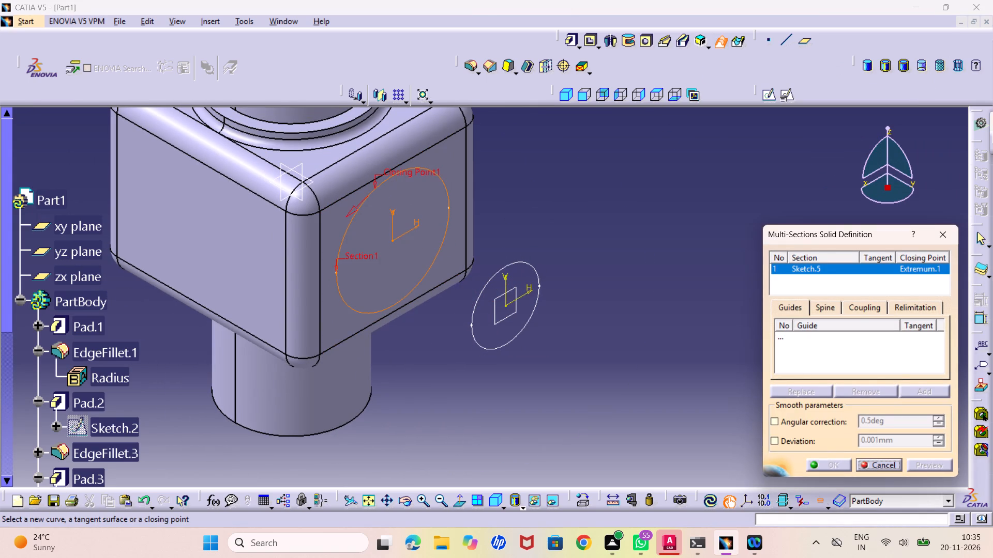
click(501, 268)
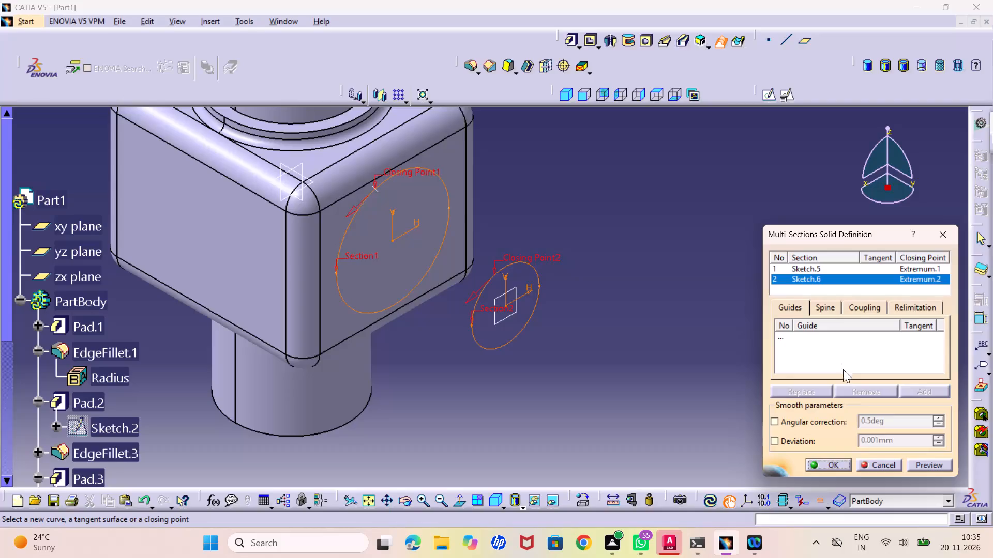
middle_drag(374, 355, 378, 362)
right_click(374, 355)
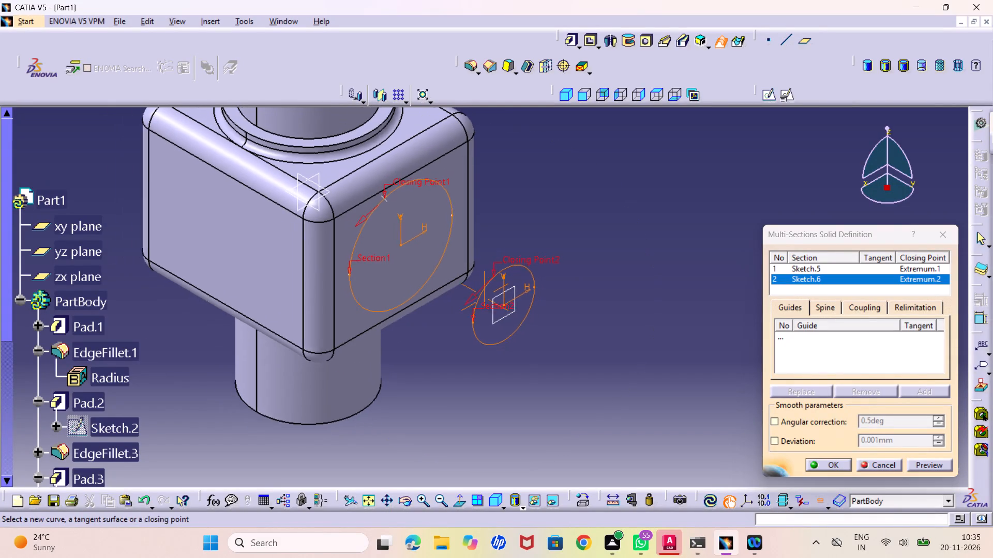
middle_drag(378, 362, 379, 364)
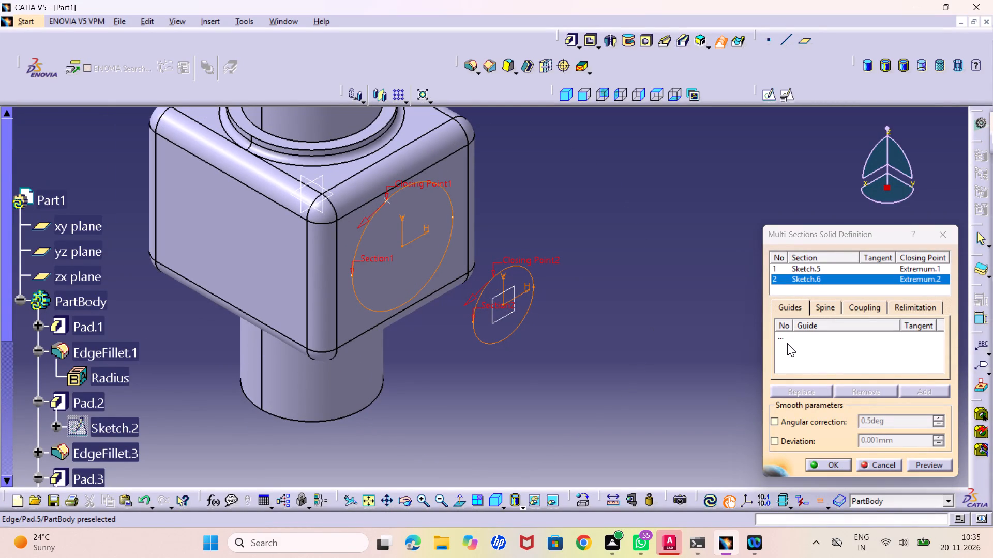
click(781, 338)
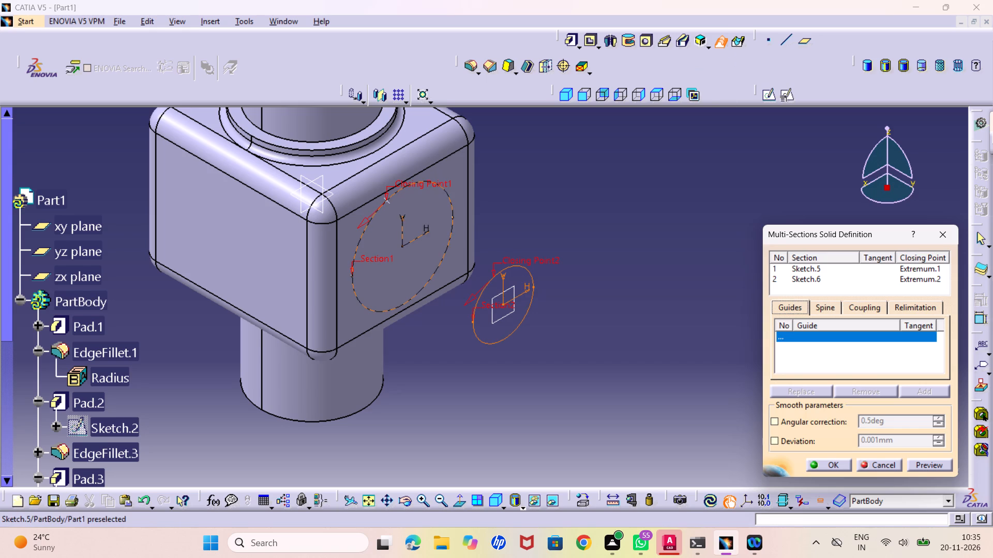
click(926, 467)
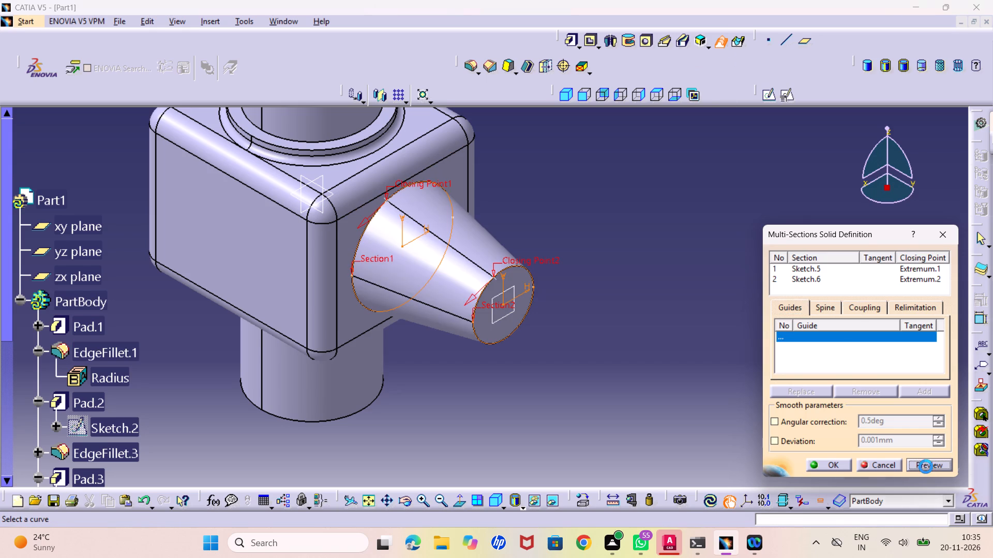
click(832, 466)
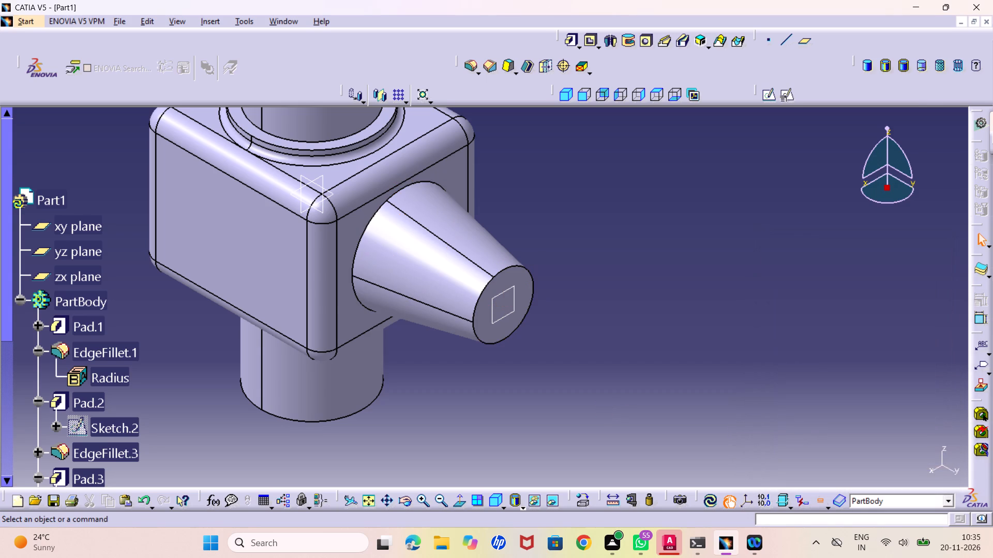
click(603, 408)
Fillet the circular edge at the tapered boss's small outer end with a 1 mm radius.
middle_drag(440, 389, 418, 333)
right_drag(440, 389, 418, 333)
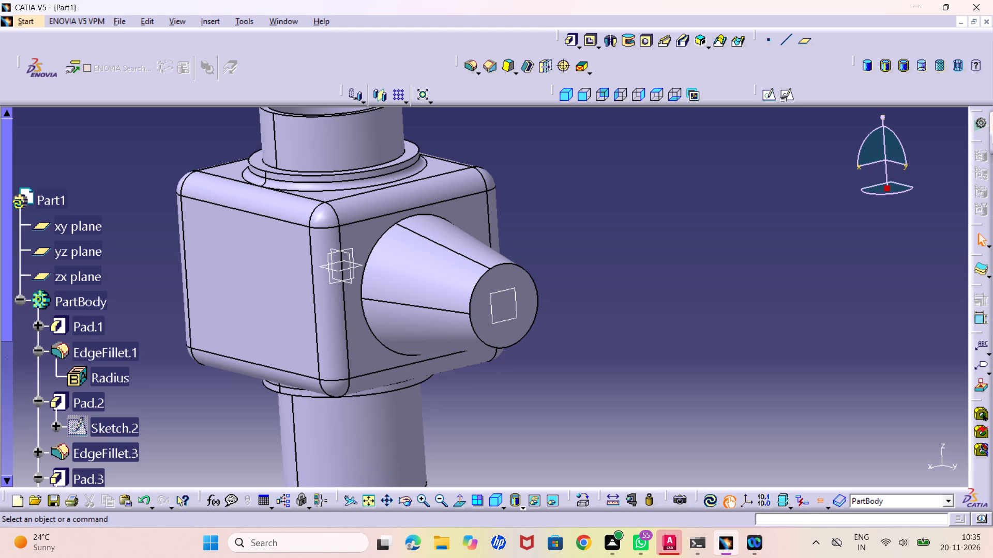
middle_drag(565, 229, 507, 258)
right_drag(566, 229, 507, 258)
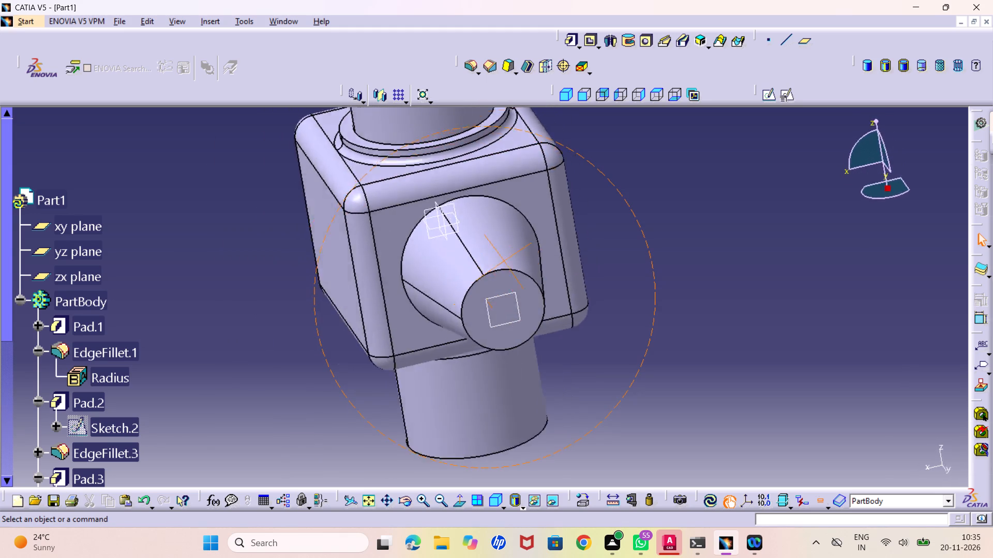
middle_drag(507, 258, 560, 265)
right_drag(507, 258, 560, 265)
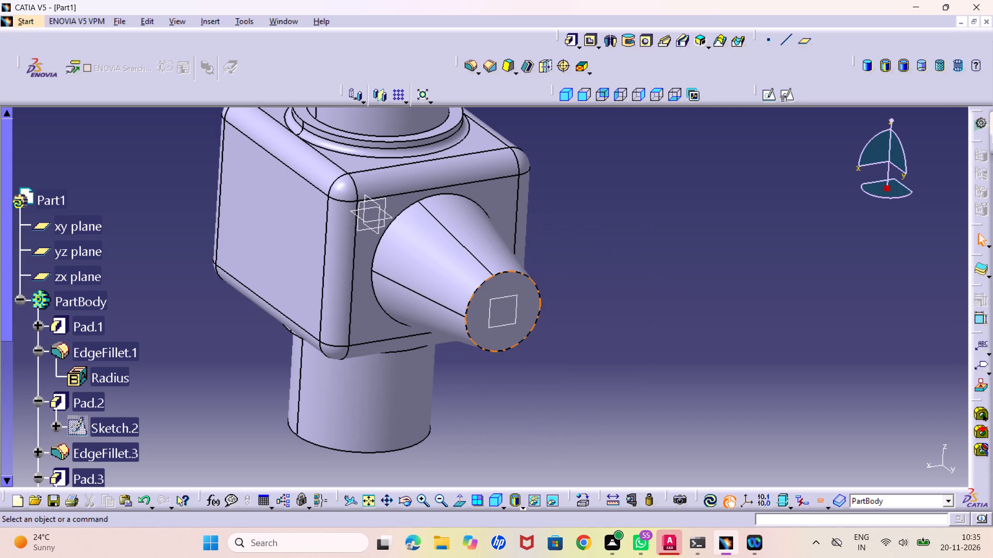
click(517, 273)
click(472, 67)
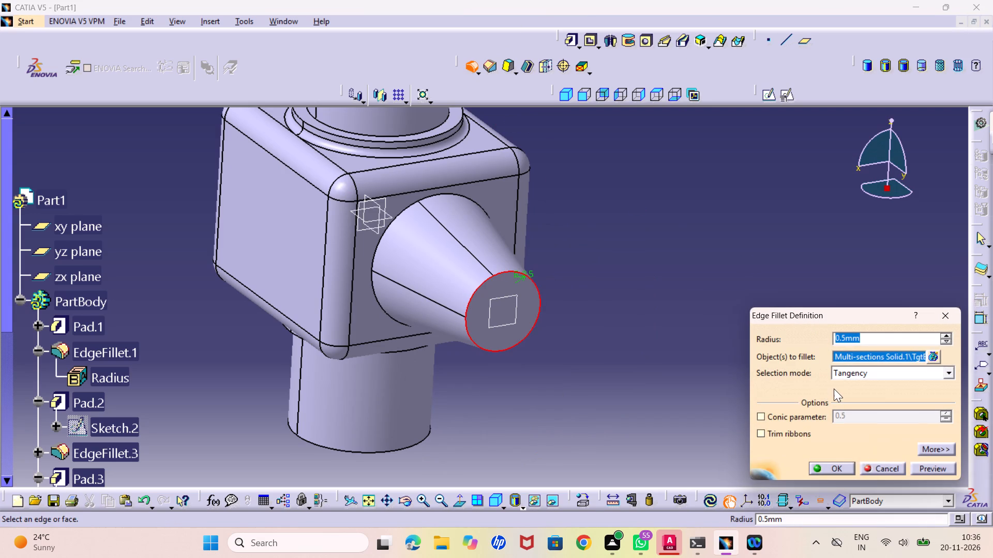
click(927, 470)
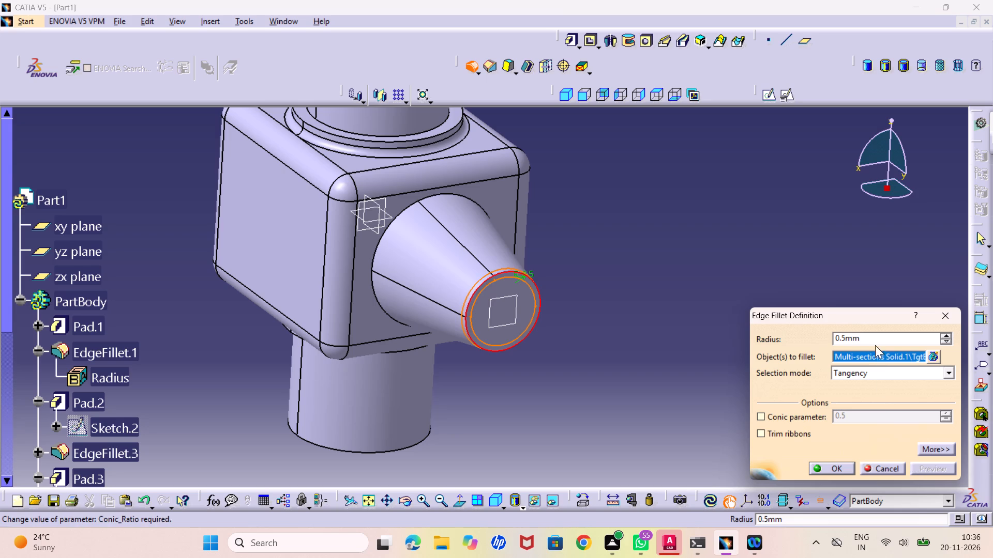
double_click(869, 338)
key(1)
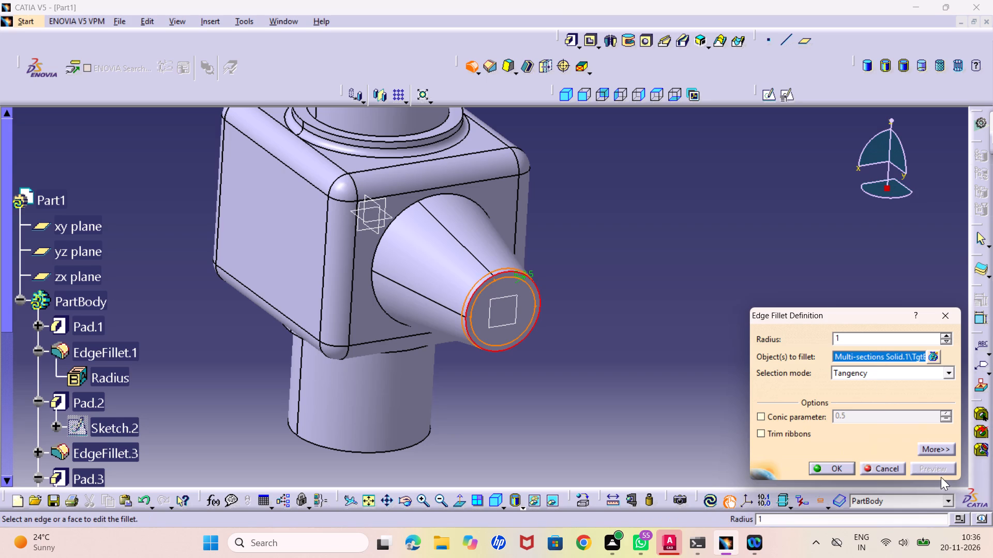
click(612, 323)
click(926, 462)
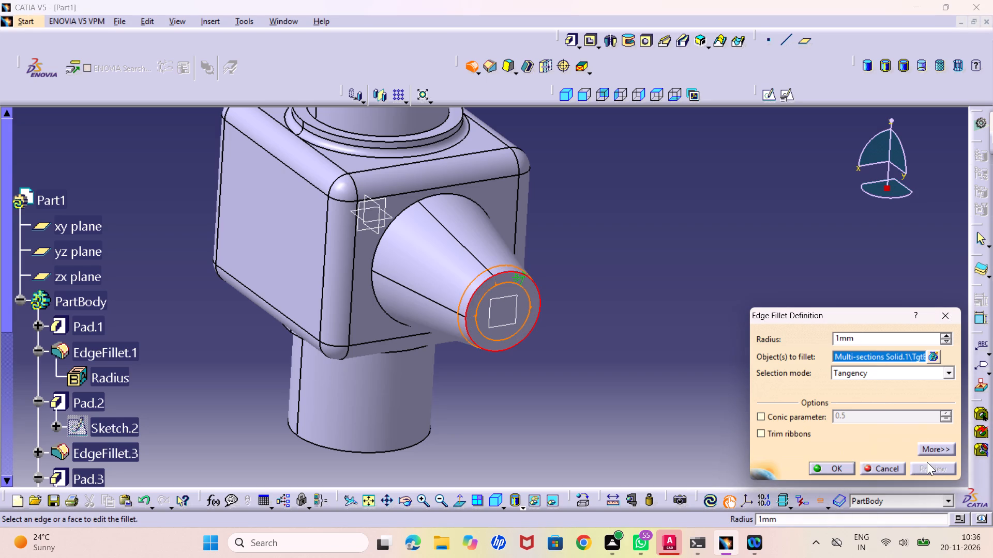
click(838, 469)
click(627, 424)
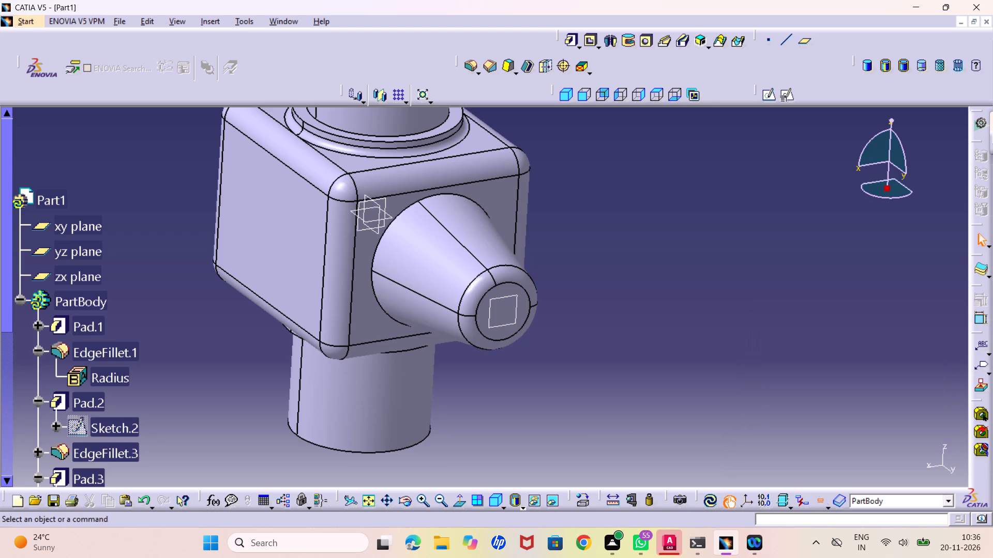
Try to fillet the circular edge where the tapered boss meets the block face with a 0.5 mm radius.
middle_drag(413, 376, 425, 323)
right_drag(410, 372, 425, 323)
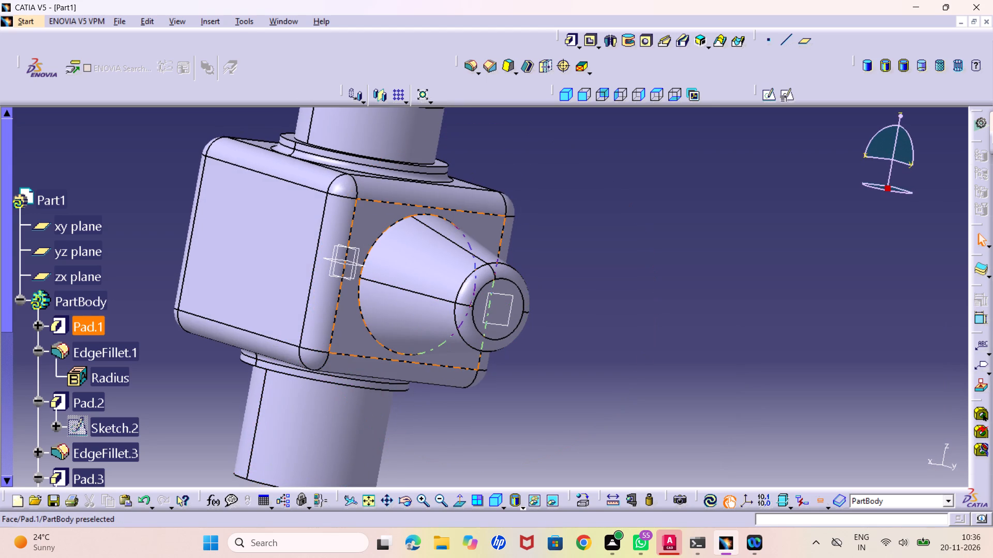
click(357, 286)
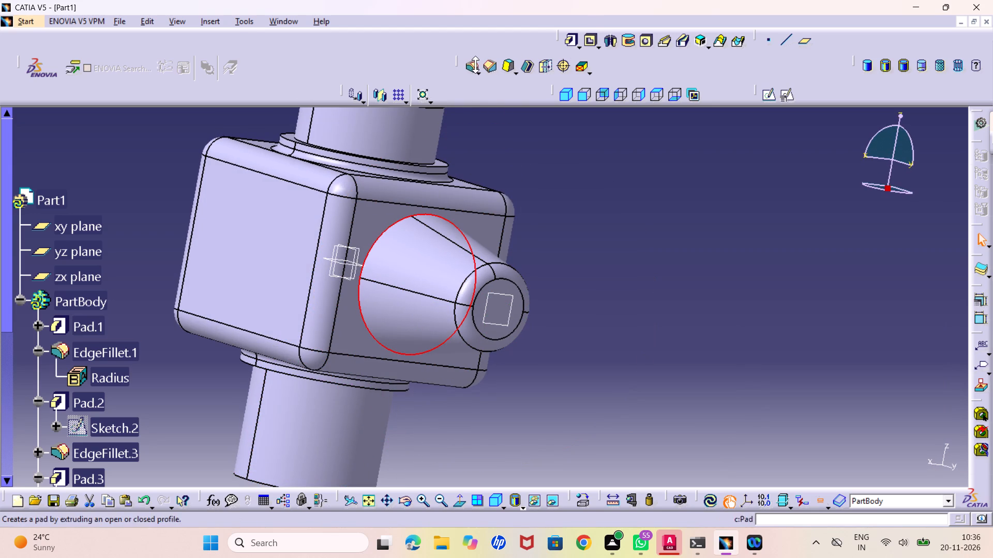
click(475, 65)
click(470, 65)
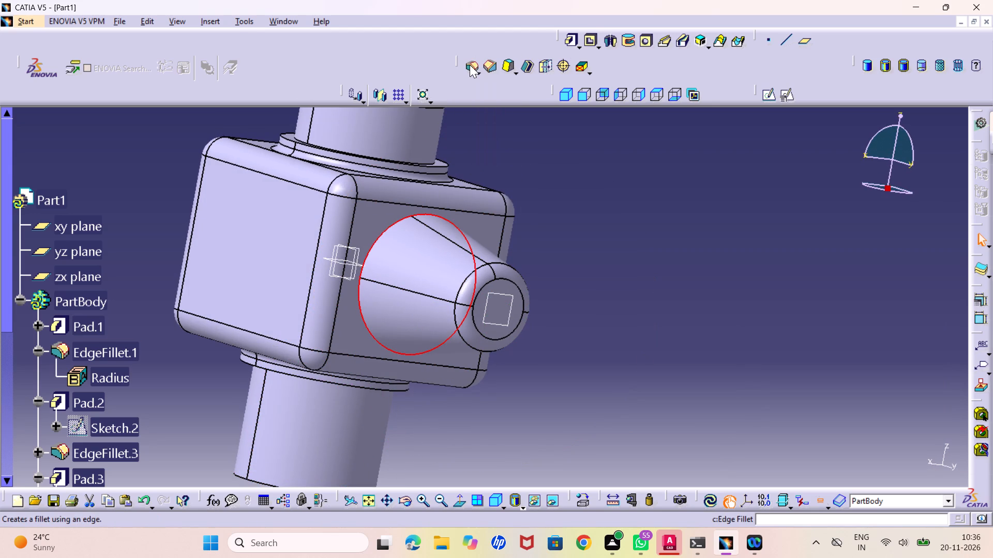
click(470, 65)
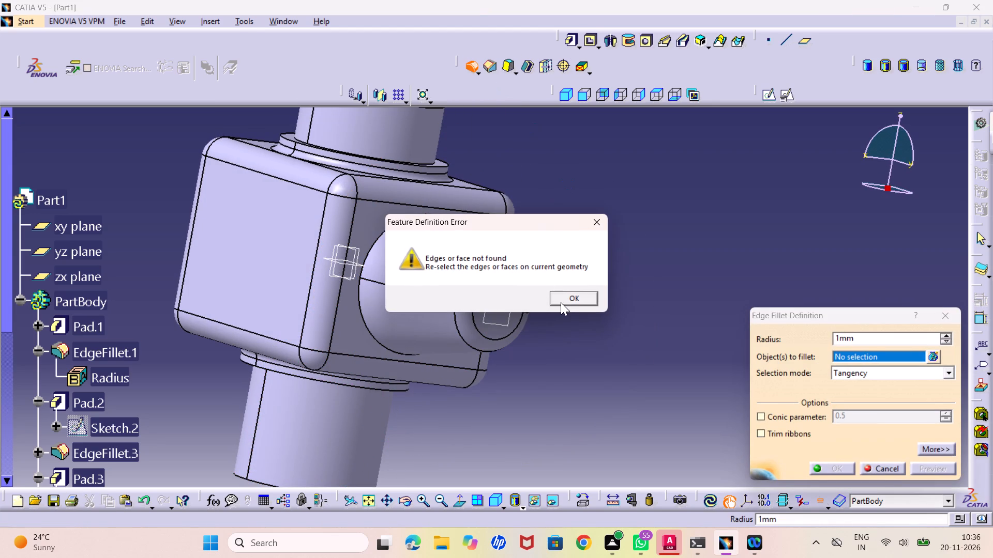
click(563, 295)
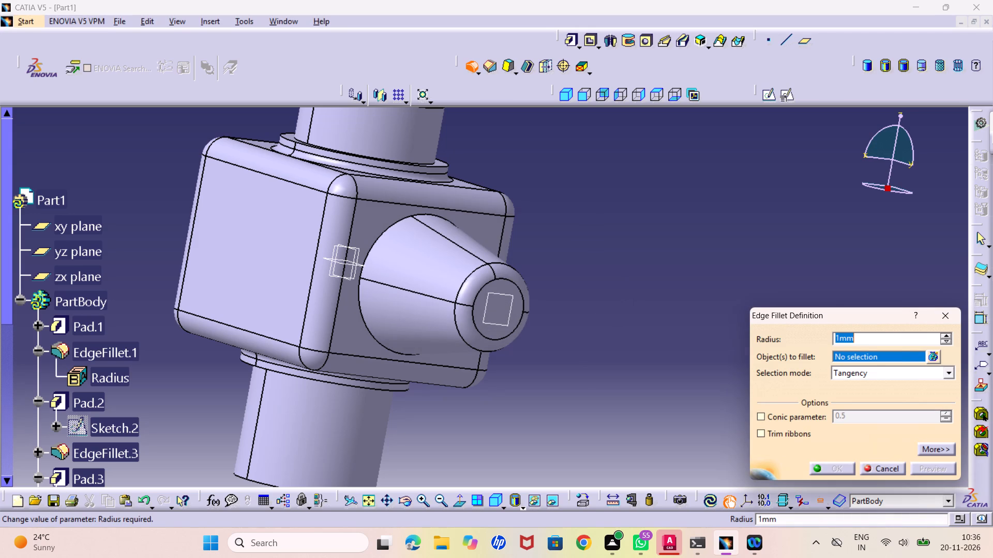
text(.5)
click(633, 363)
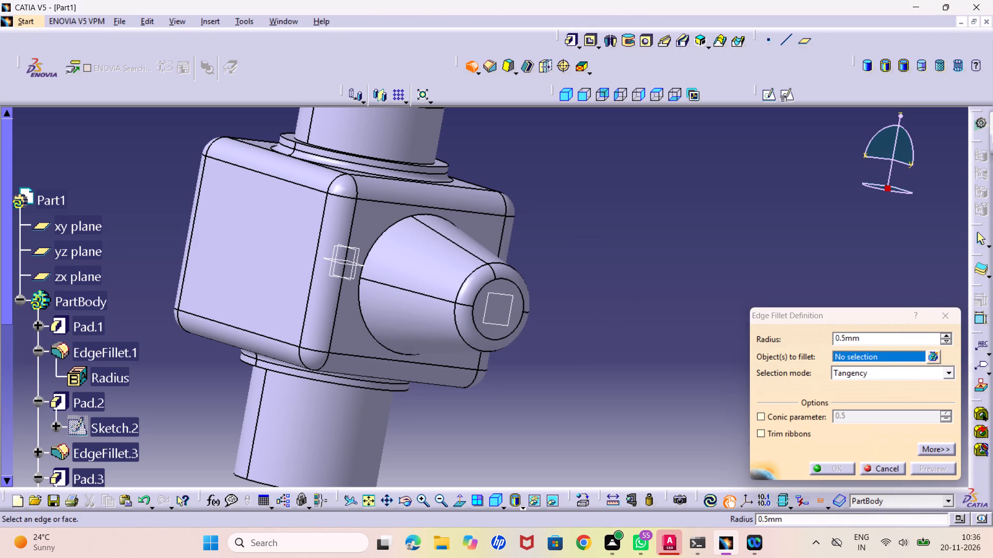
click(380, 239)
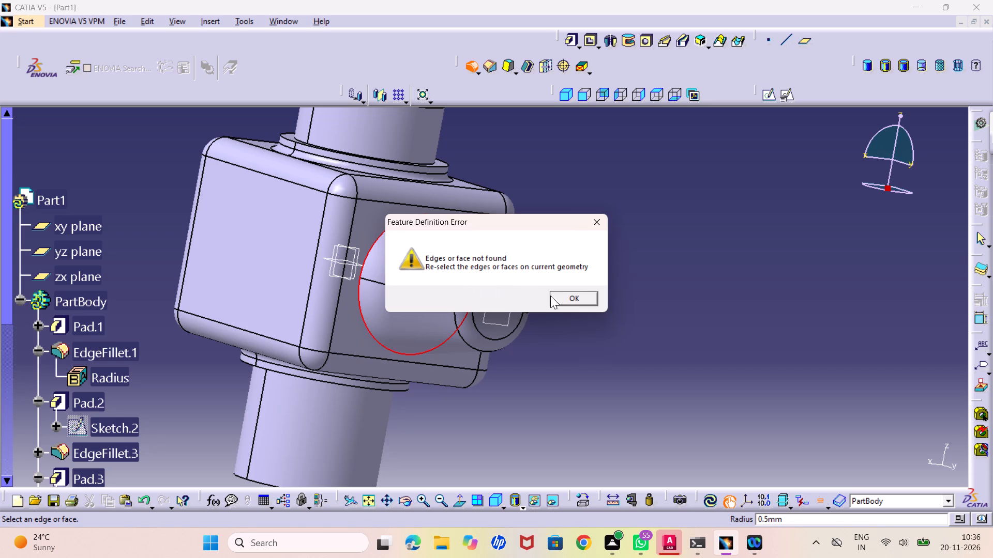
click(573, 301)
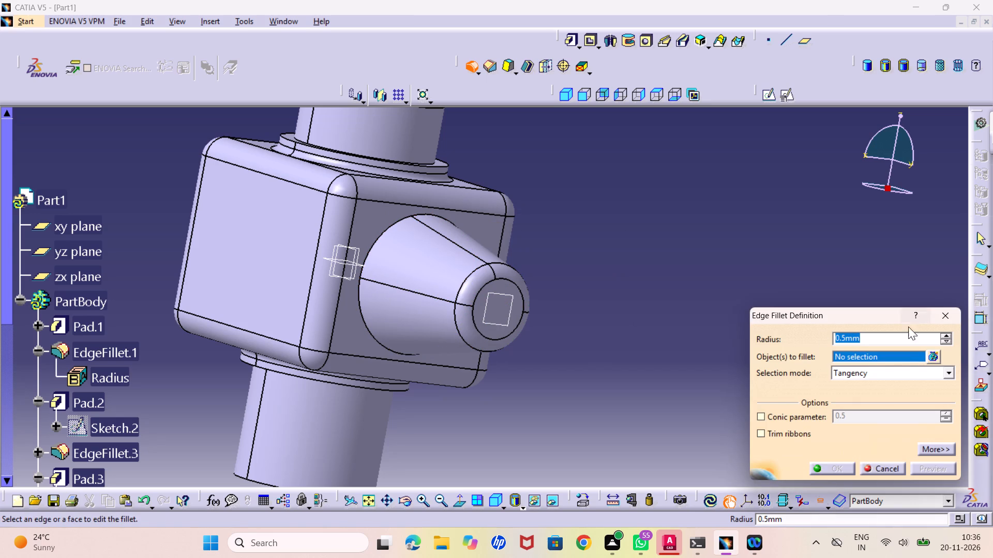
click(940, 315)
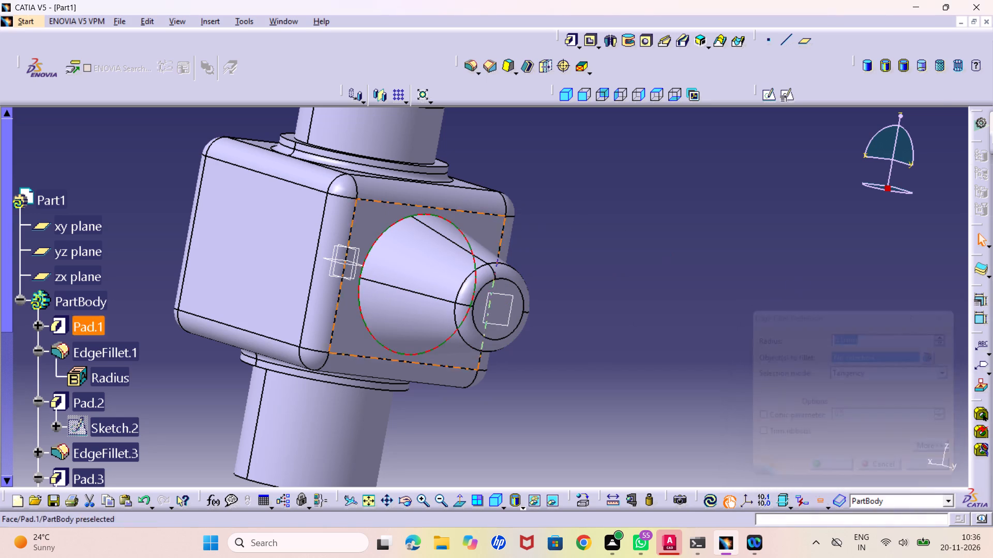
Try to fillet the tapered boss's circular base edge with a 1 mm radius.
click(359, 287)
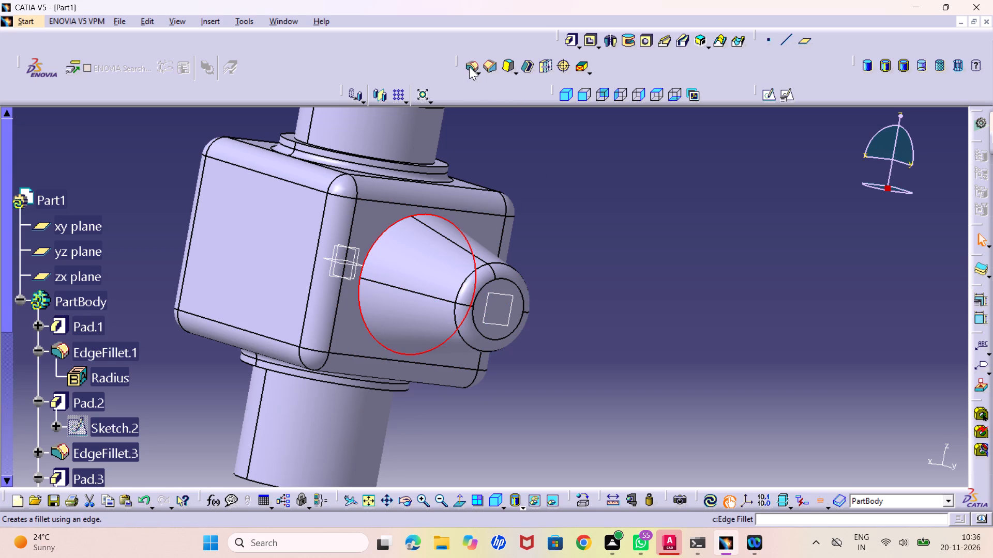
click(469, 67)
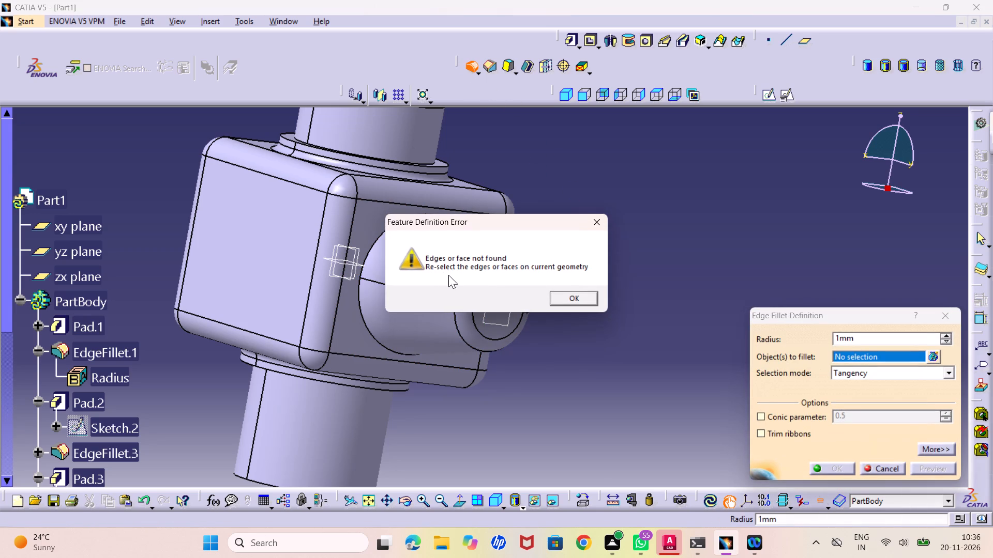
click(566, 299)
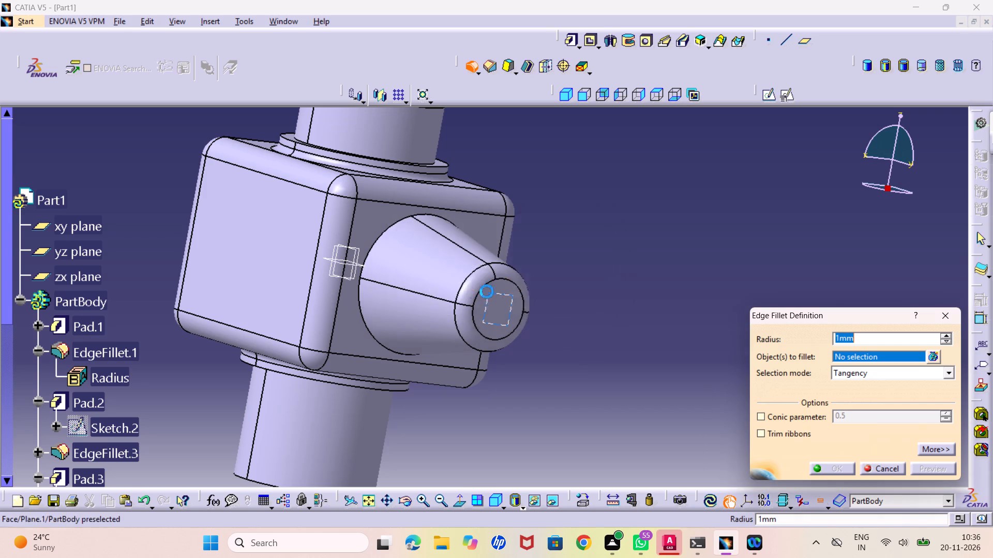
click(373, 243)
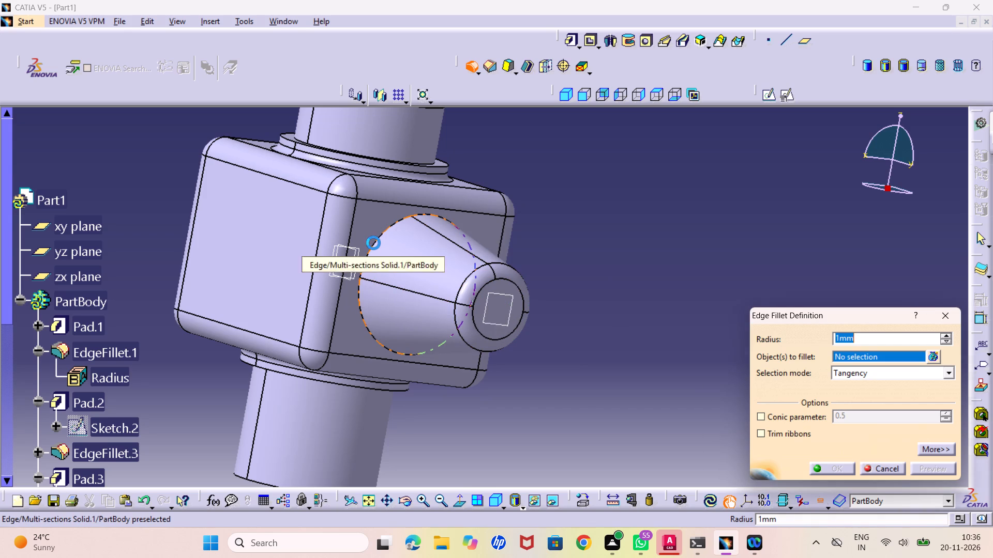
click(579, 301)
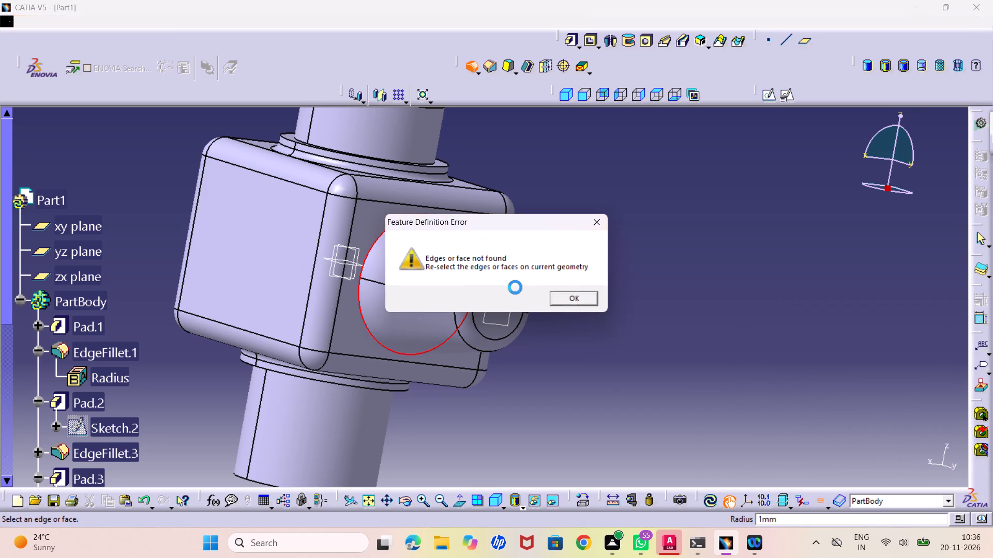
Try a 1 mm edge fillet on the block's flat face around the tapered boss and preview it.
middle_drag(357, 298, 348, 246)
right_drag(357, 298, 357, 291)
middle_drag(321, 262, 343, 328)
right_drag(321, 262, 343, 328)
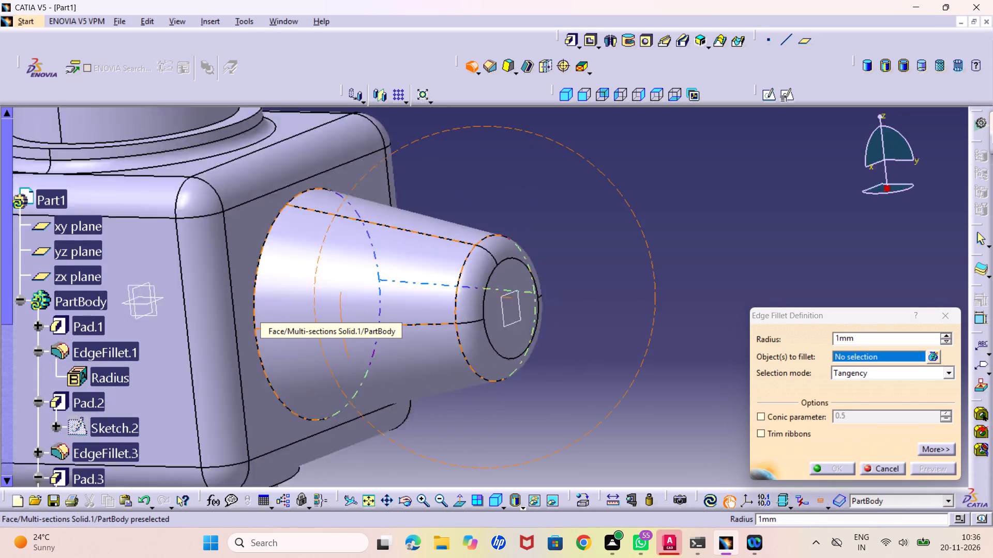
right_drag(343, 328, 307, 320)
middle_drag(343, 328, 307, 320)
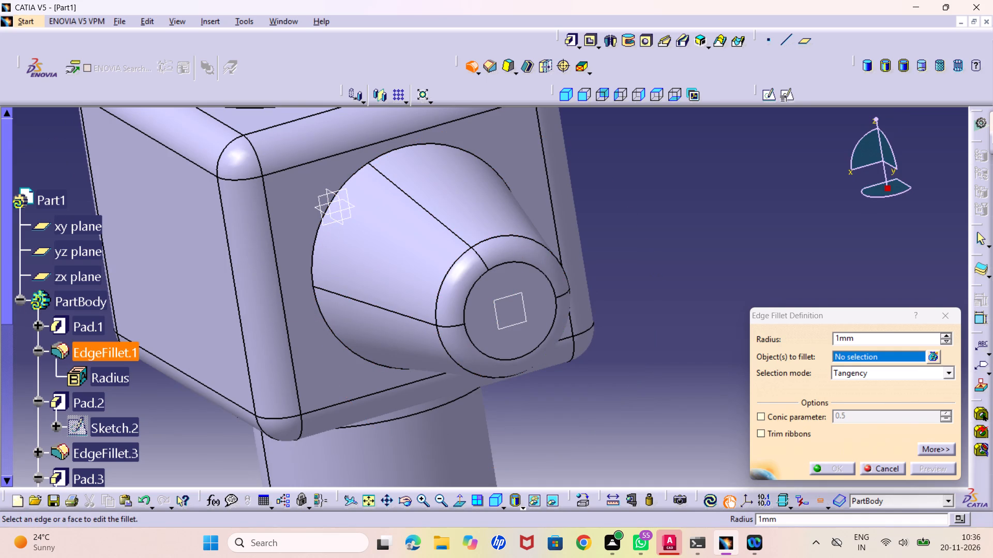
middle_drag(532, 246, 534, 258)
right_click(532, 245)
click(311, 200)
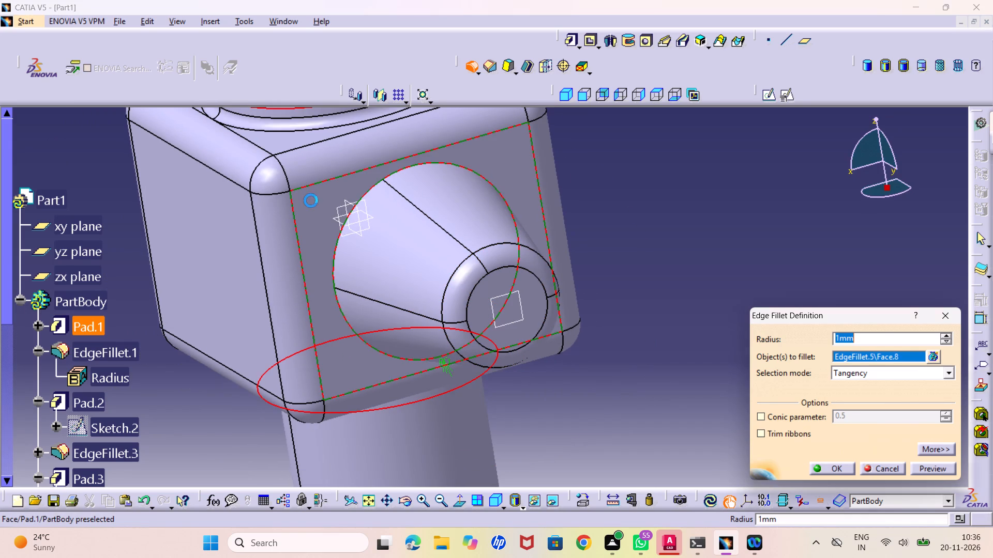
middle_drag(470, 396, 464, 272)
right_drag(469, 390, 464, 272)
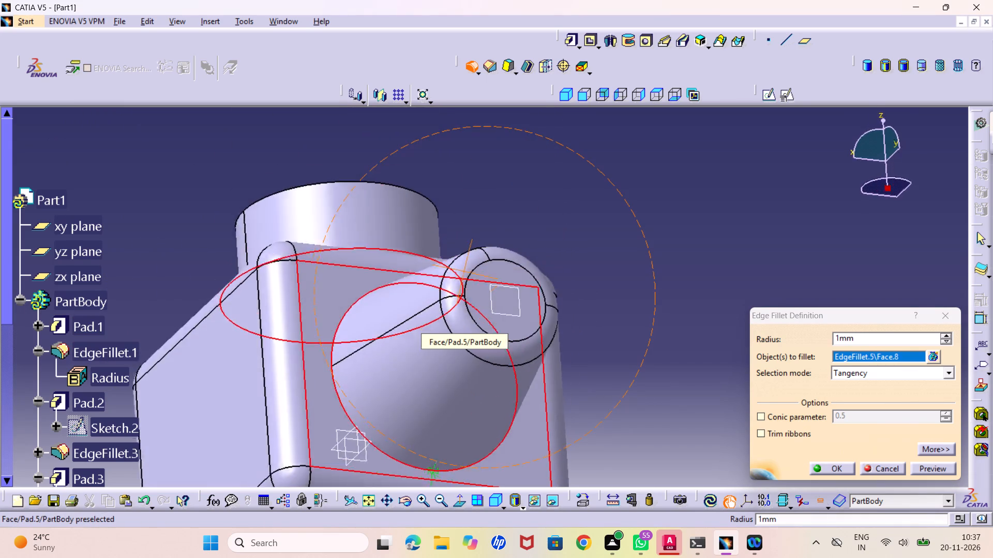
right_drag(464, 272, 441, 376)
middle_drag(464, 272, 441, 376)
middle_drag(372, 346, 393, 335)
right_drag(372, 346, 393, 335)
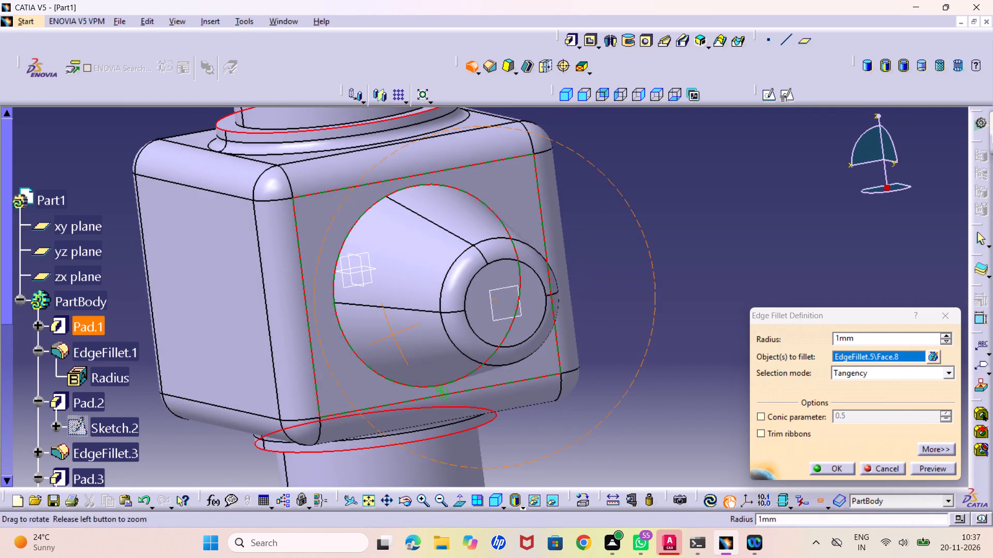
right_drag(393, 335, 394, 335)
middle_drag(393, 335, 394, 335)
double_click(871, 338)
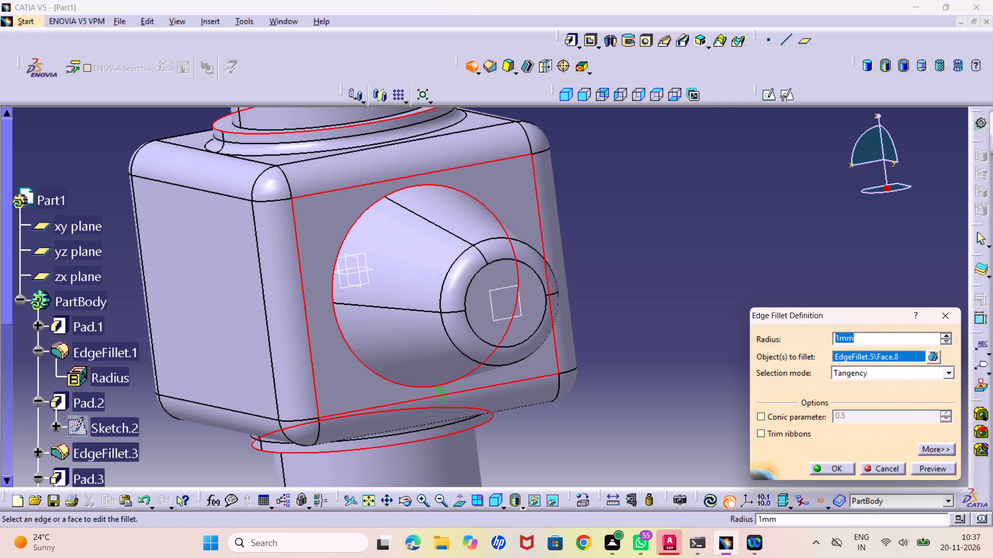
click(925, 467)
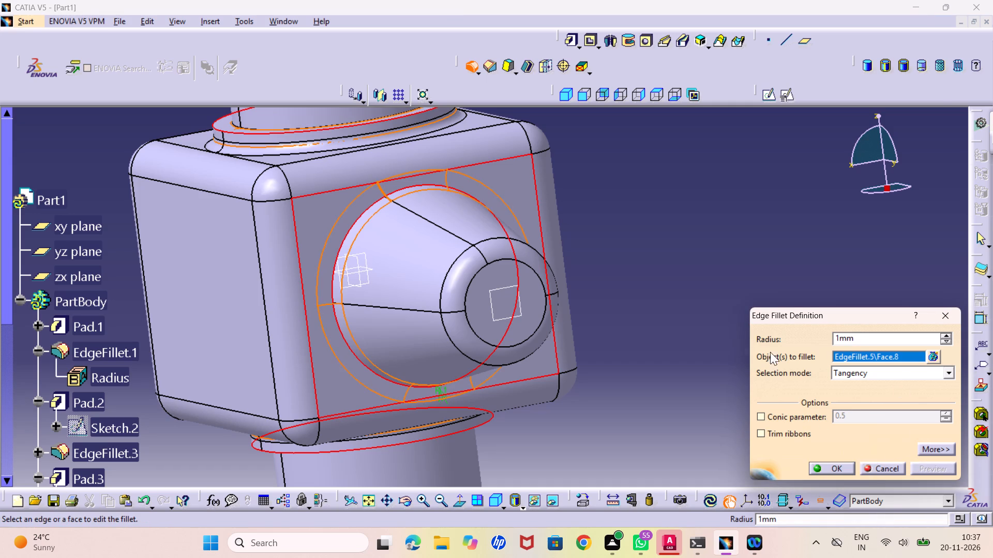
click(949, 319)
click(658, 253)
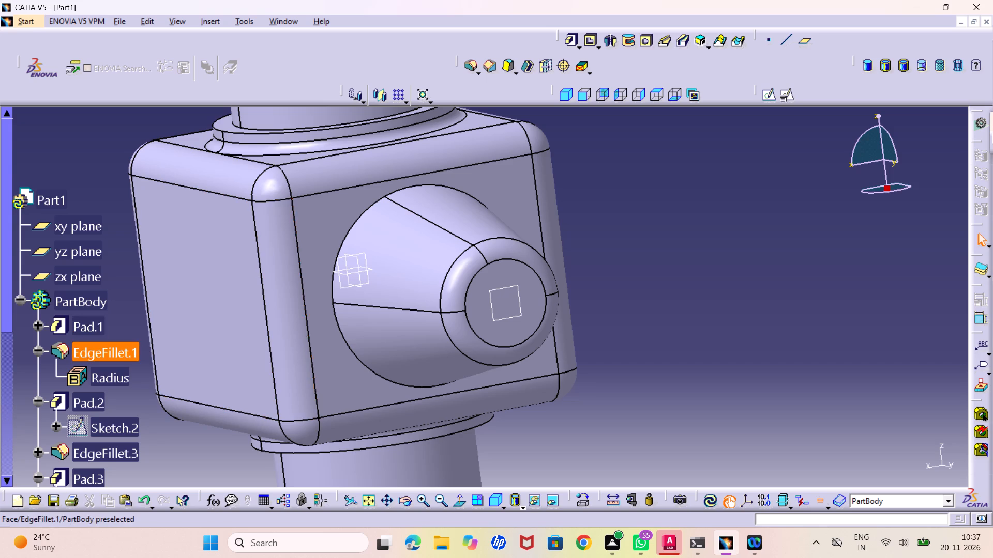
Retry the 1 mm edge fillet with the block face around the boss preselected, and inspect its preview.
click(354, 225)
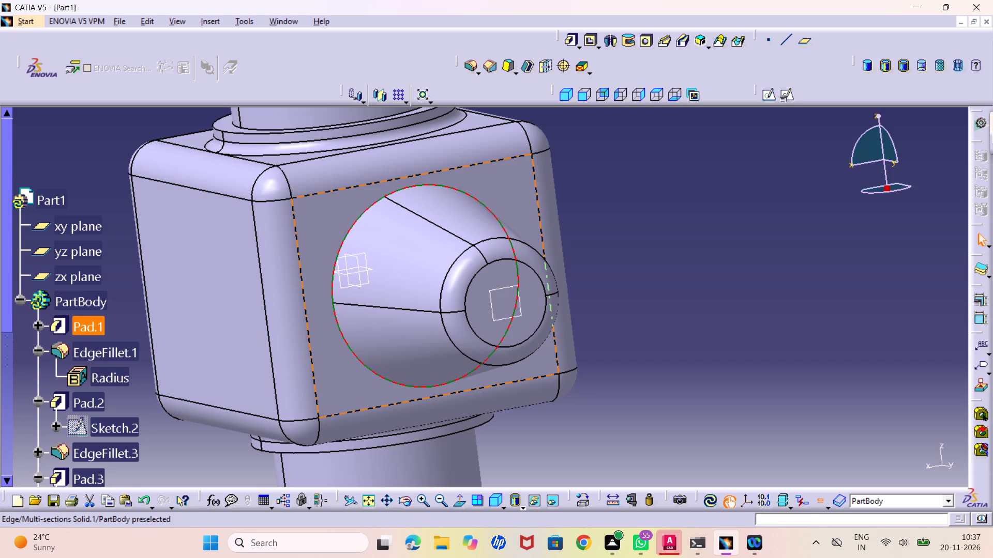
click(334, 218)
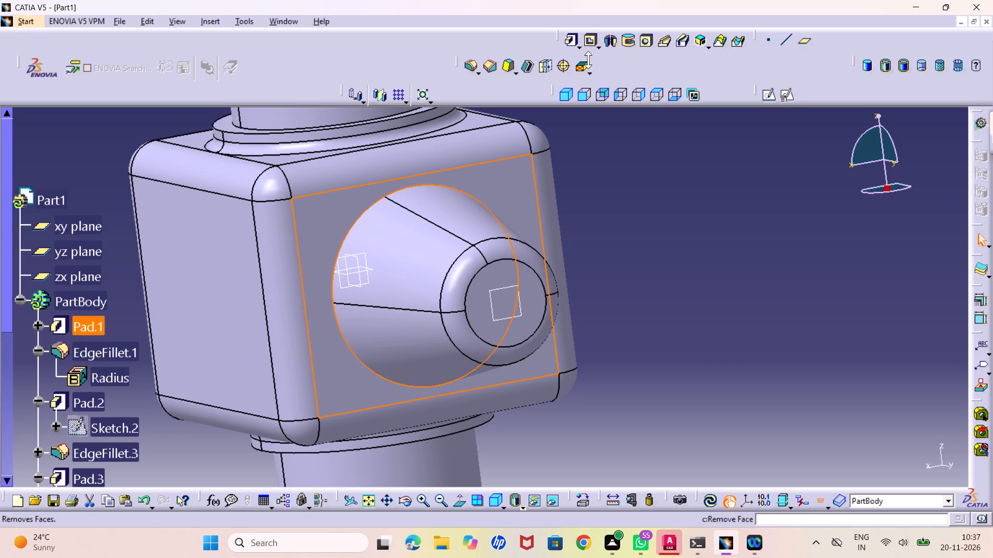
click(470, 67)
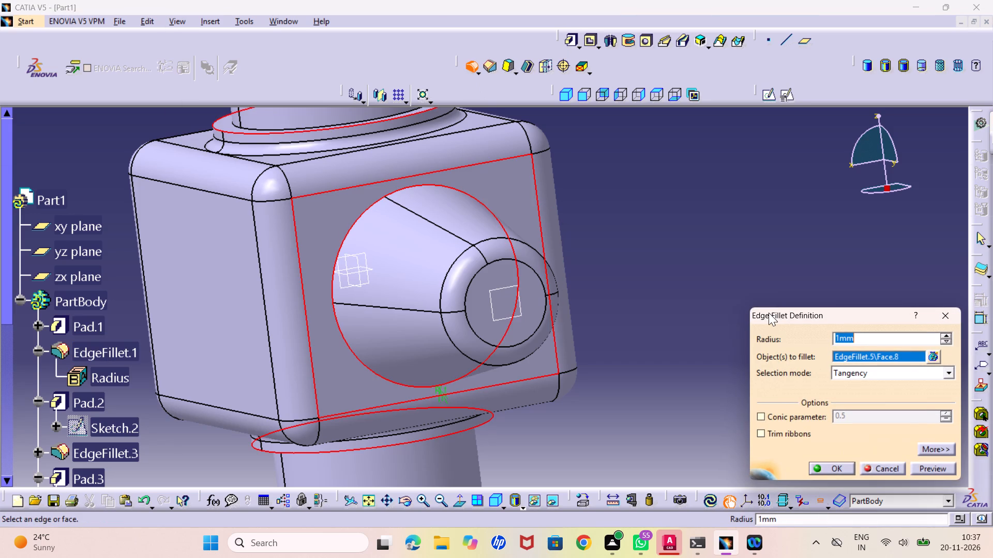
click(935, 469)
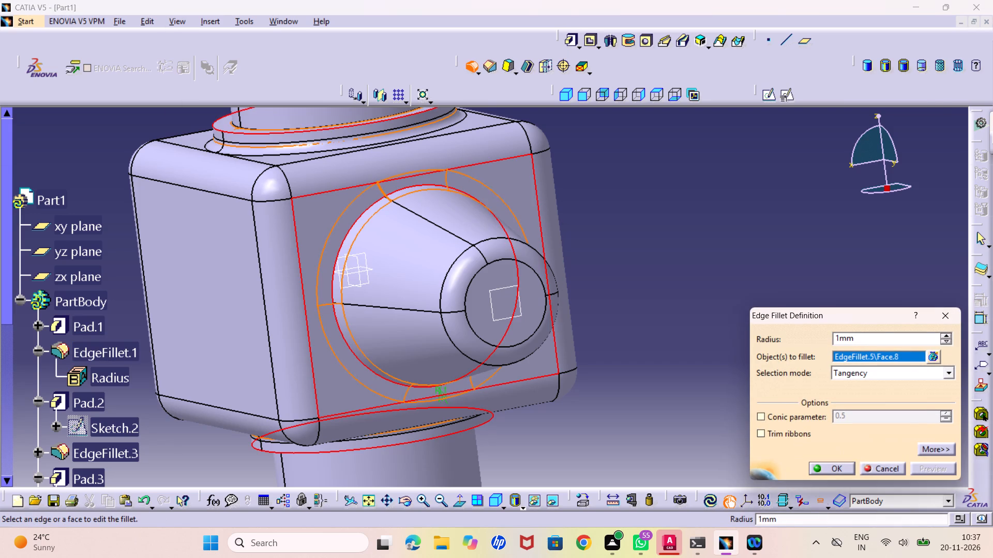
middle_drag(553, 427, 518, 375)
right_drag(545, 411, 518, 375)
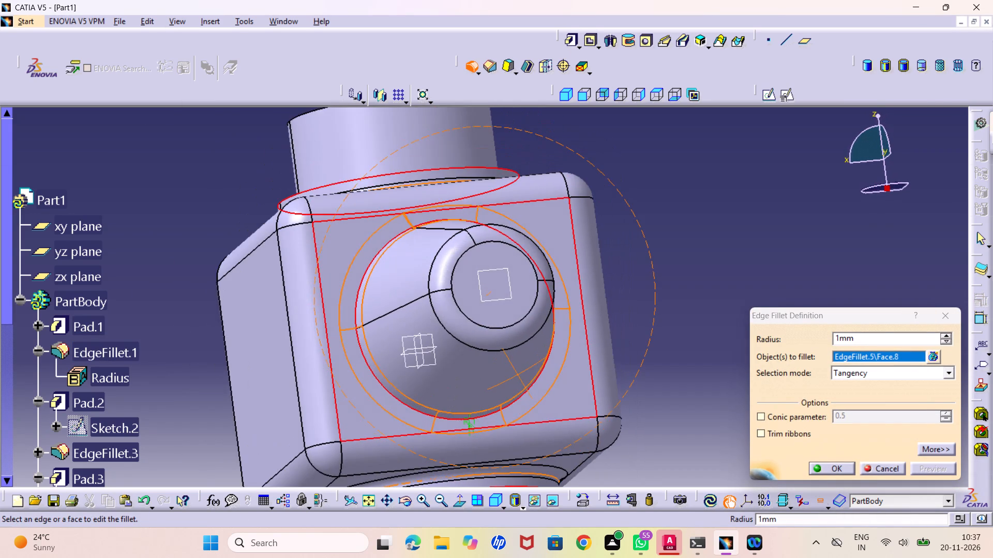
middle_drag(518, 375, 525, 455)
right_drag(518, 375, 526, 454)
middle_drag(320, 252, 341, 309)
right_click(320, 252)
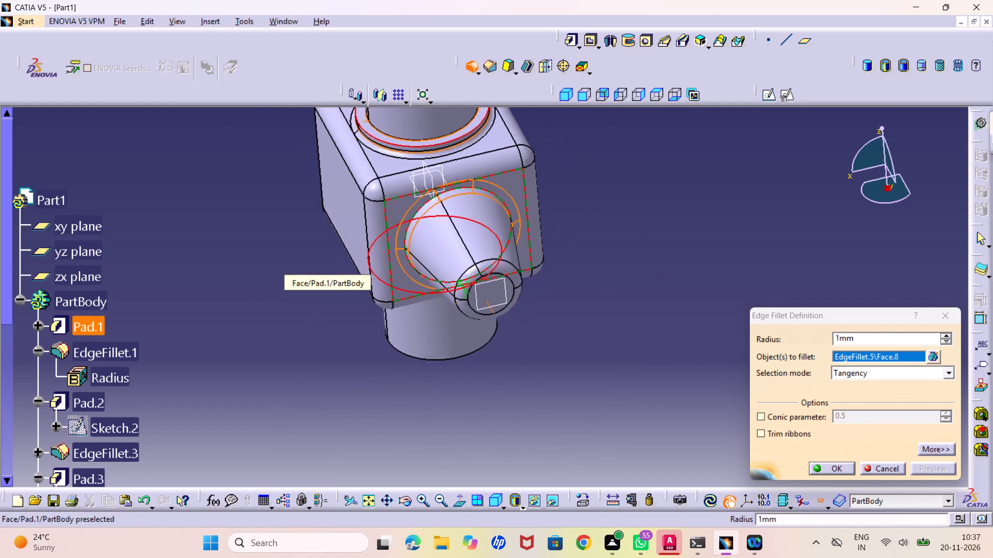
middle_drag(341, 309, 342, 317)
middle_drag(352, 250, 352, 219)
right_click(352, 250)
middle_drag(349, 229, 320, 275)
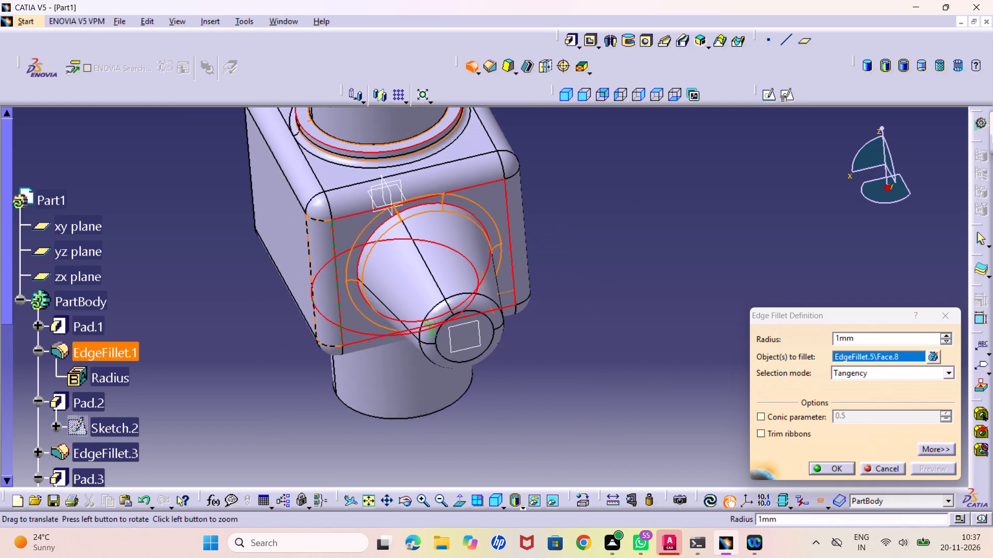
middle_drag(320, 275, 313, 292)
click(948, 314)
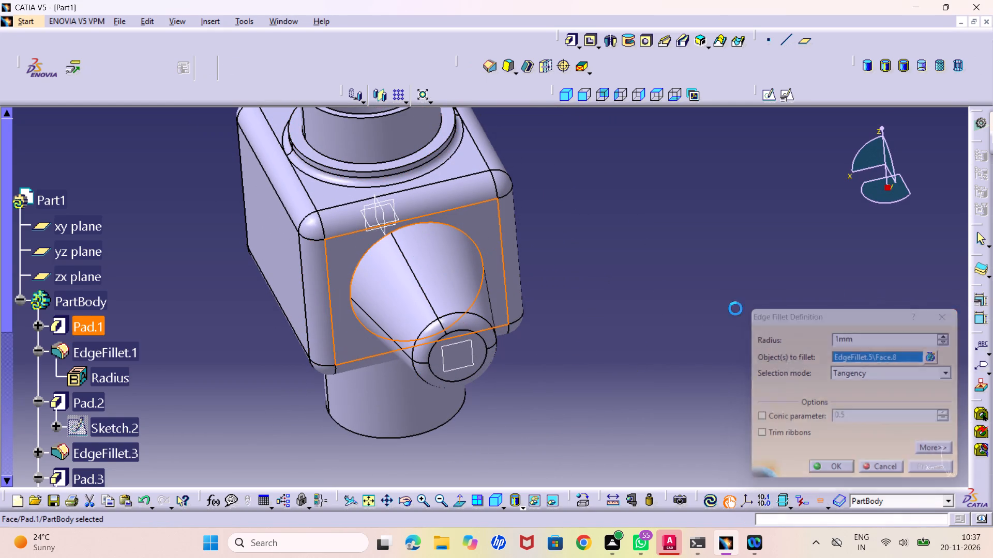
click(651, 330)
Apply a 1 mm tangency edge fillet to the tapered boss's conical face, previewing it before accepting.
click(429, 242)
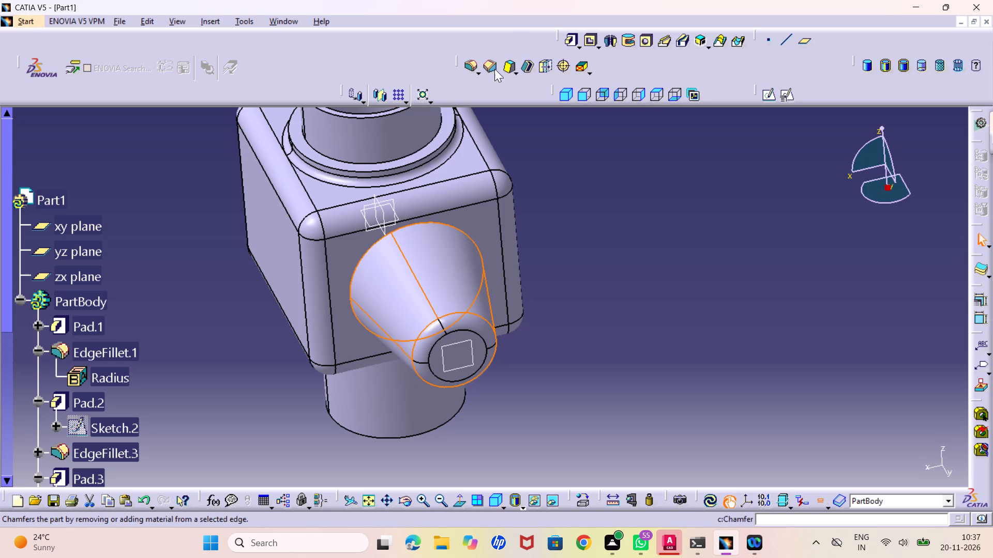
click(472, 66)
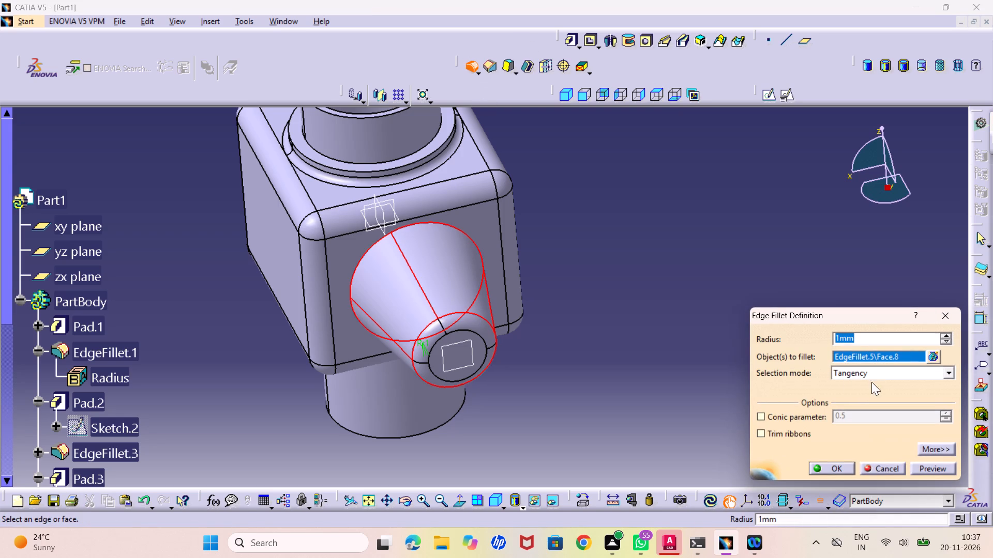
click(941, 469)
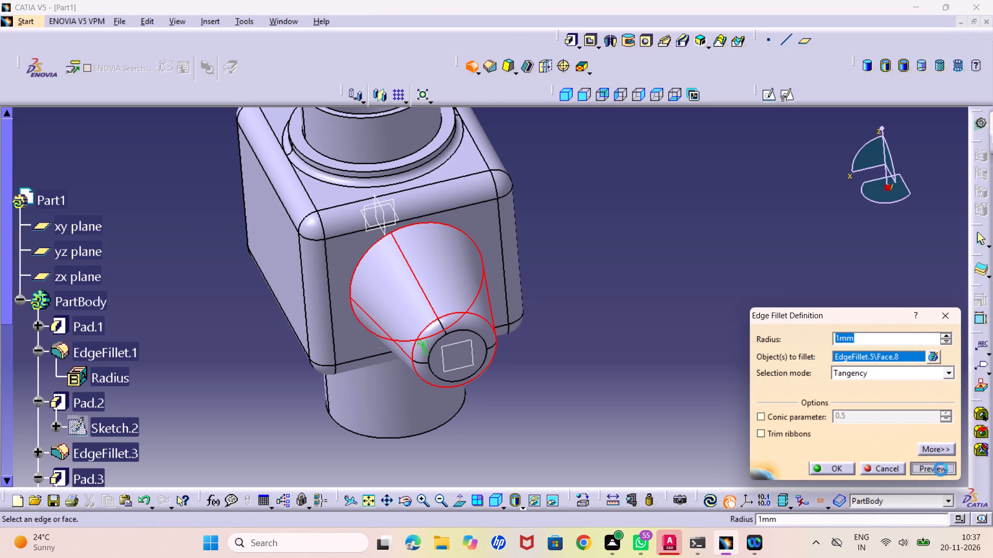
middle_drag(476, 425, 476, 339)
right_drag(474, 424, 476, 339)
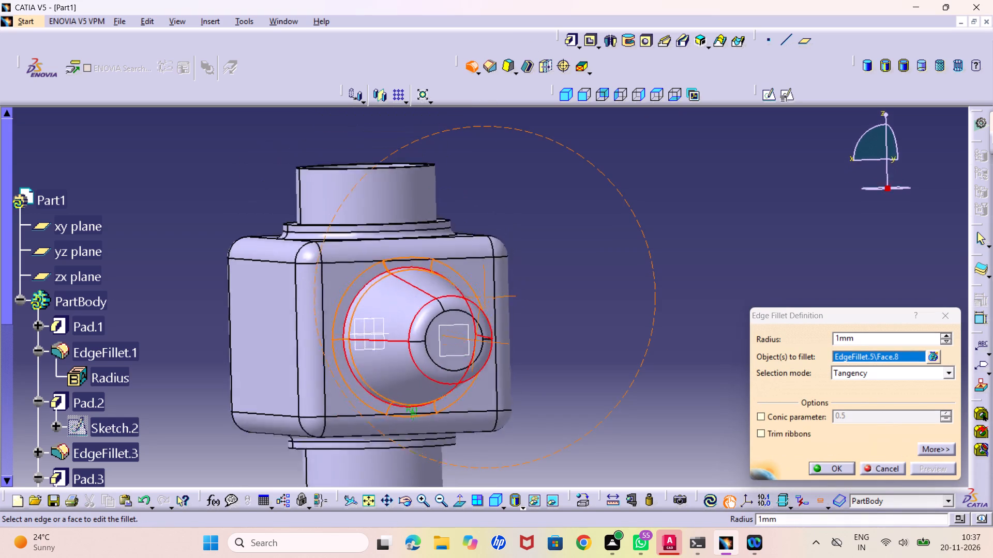
middle_drag(476, 339, 489, 365)
right_drag(476, 339, 489, 365)
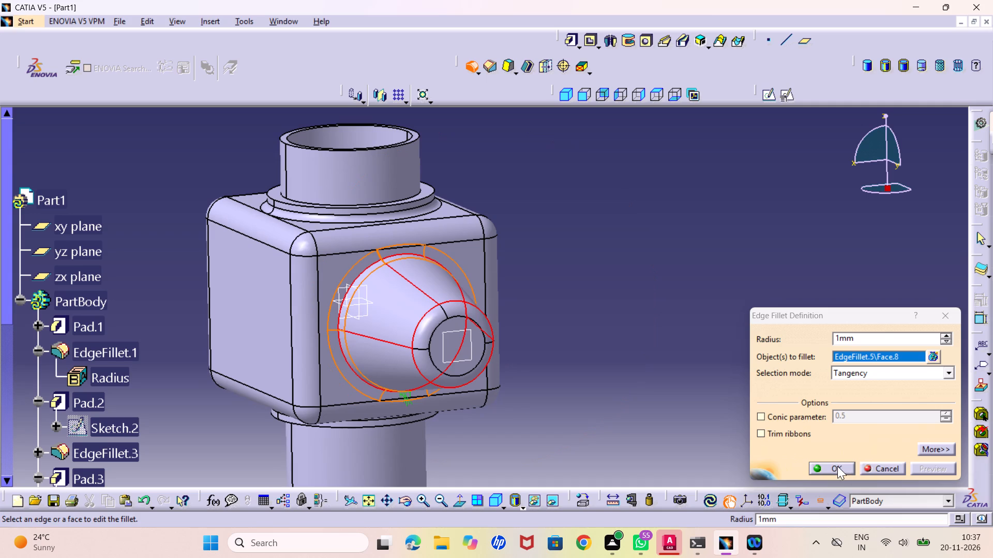
click(837, 466)
click(667, 416)
Examine the filleted body from several angles and inspect the tapered boss's base circle sketch, Sketch.5.
middle_drag(384, 397, 393, 323)
right_drag(384, 397, 393, 323)
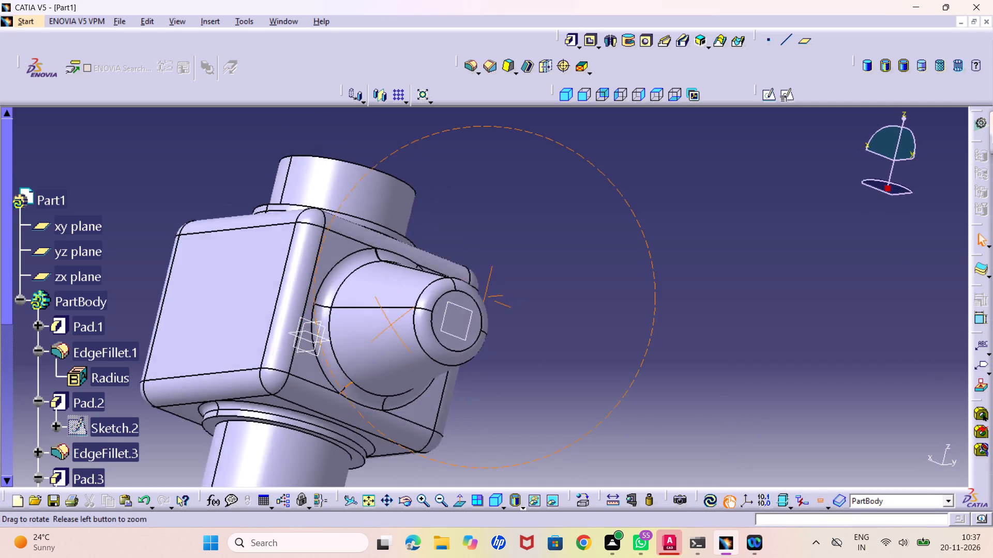
right_drag(393, 323, 420, 356)
middle_drag(393, 323, 420, 356)
click(563, 95)
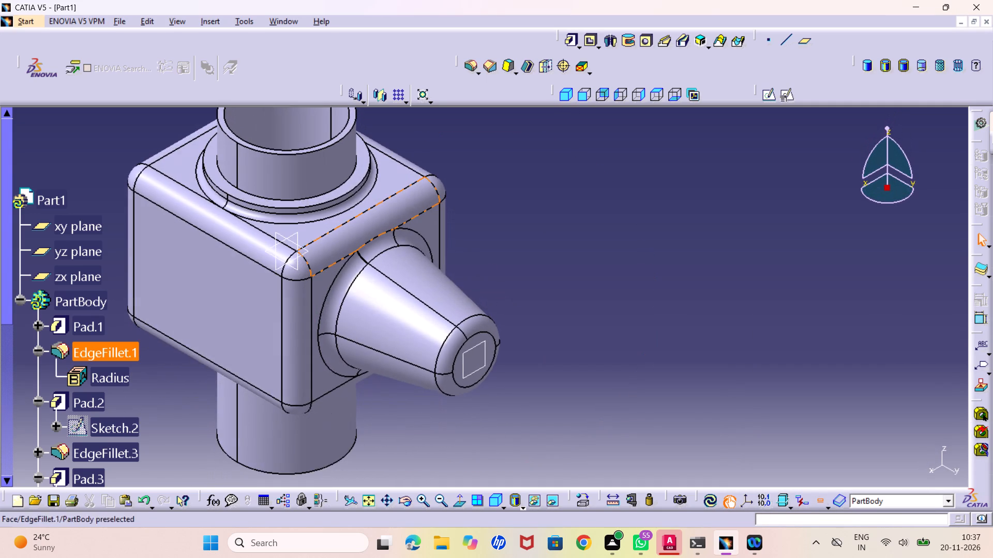
middle_drag(323, 262, 325, 278)
right_click(323, 262)
middle_drag(228, 300, 377, 333)
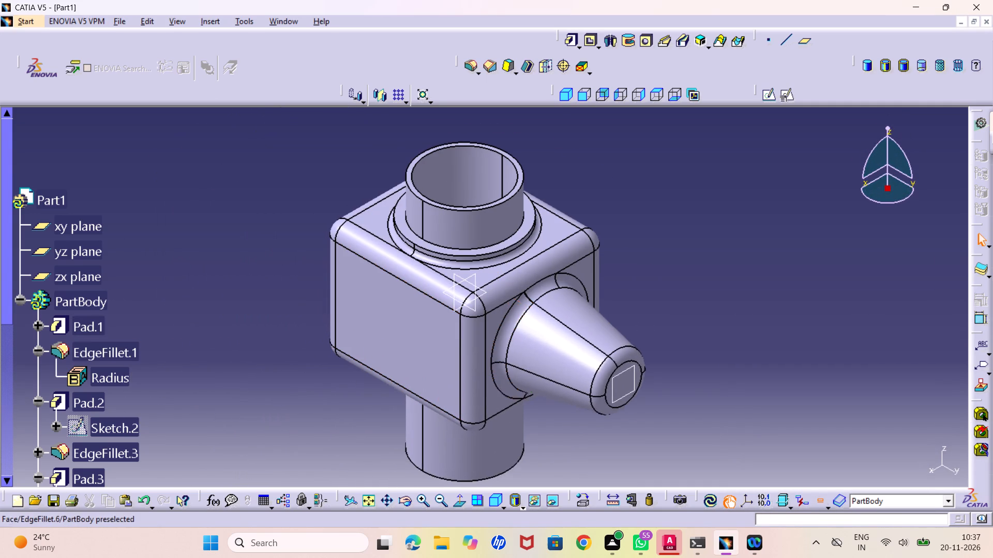
middle_drag(460, 357, 363, 323)
middle_drag(264, 333, 264, 339)
right_click(264, 333)
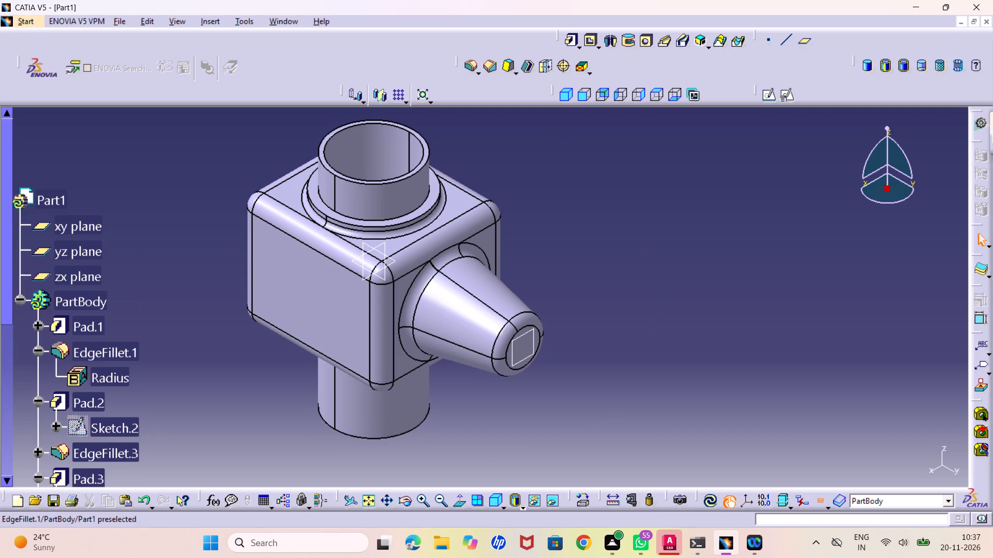
scroll(115, 330, down, 7)
scroll(91, 380, down, 5)
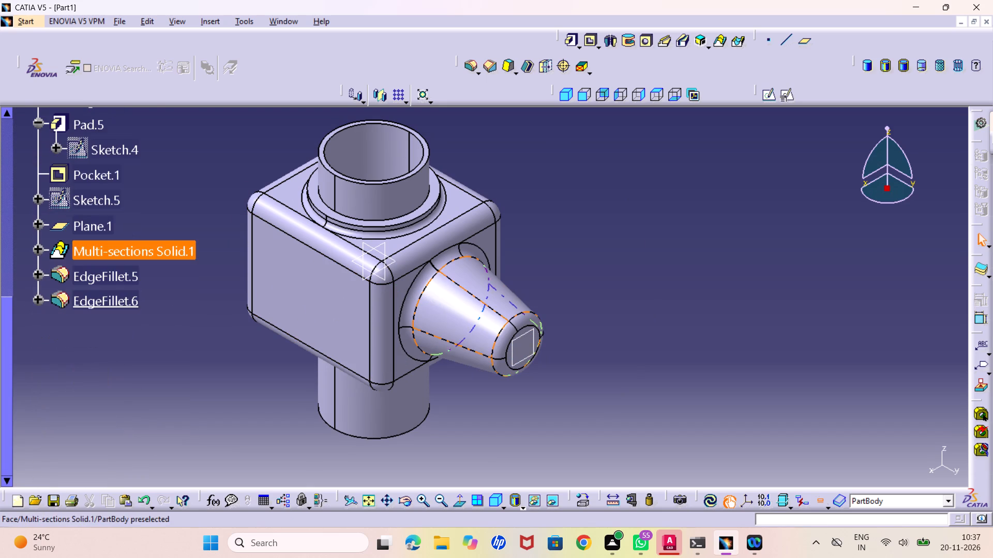
scroll(153, 250, up, 2)
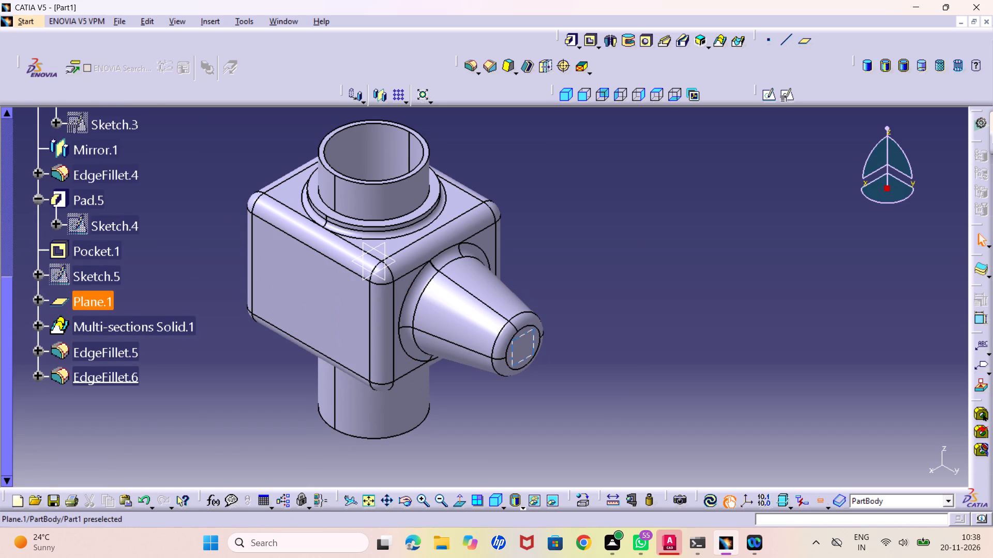
double_click(95, 280)
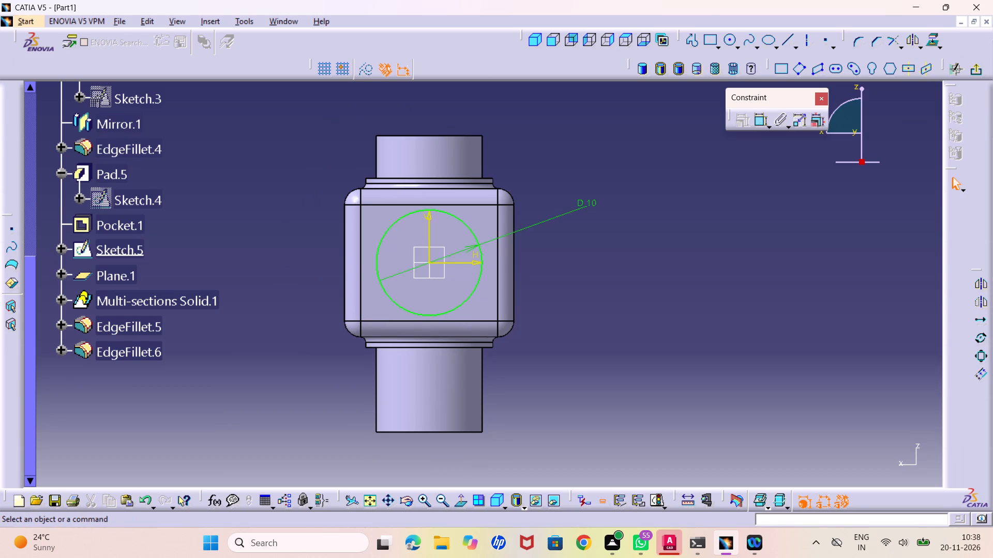
click(971, 69)
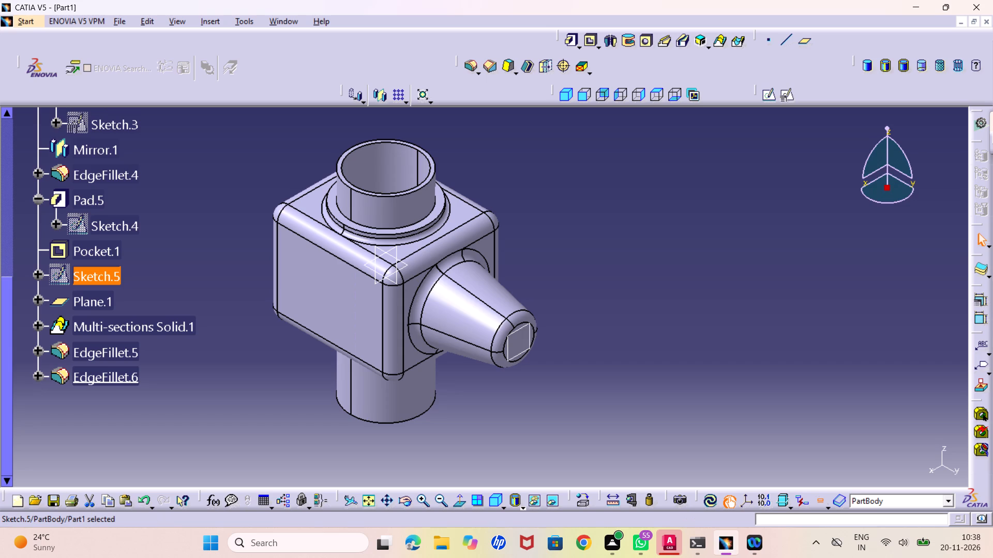
Sketch a circle about 7 mm in diameter, centred on the origin, on the block's flat face opposite the tapered boss.
middle_drag(433, 382, 426, 369)
right_click(433, 382)
middle_drag(415, 405, 432, 371)
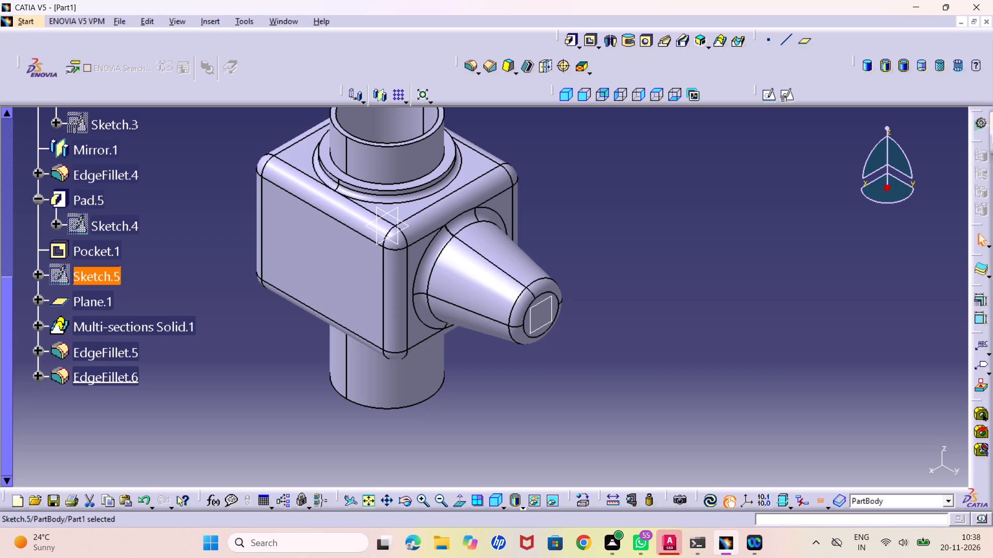
middle_drag(234, 388, 499, 393)
right_drag(234, 388, 499, 393)
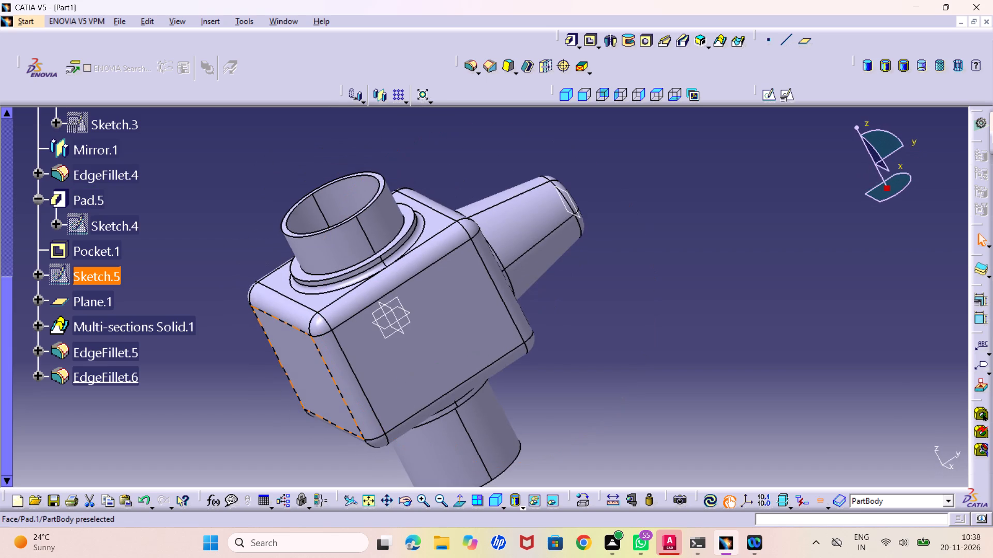
middle_drag(293, 361, 352, 293)
right_drag(293, 361, 352, 293)
click(379, 289)
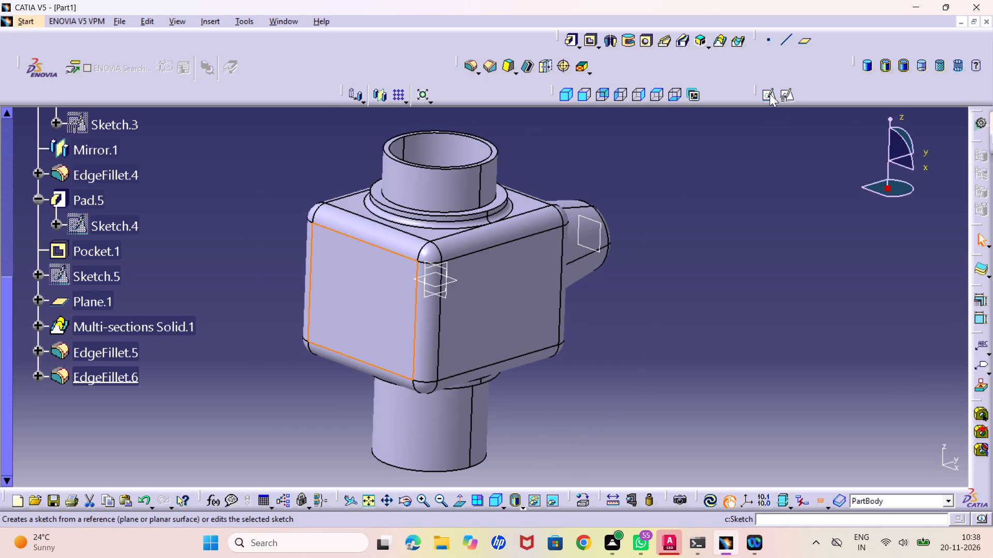
click(770, 94)
middle_drag(364, 366, 502, 268)
middle_drag(452, 287, 473, 281)
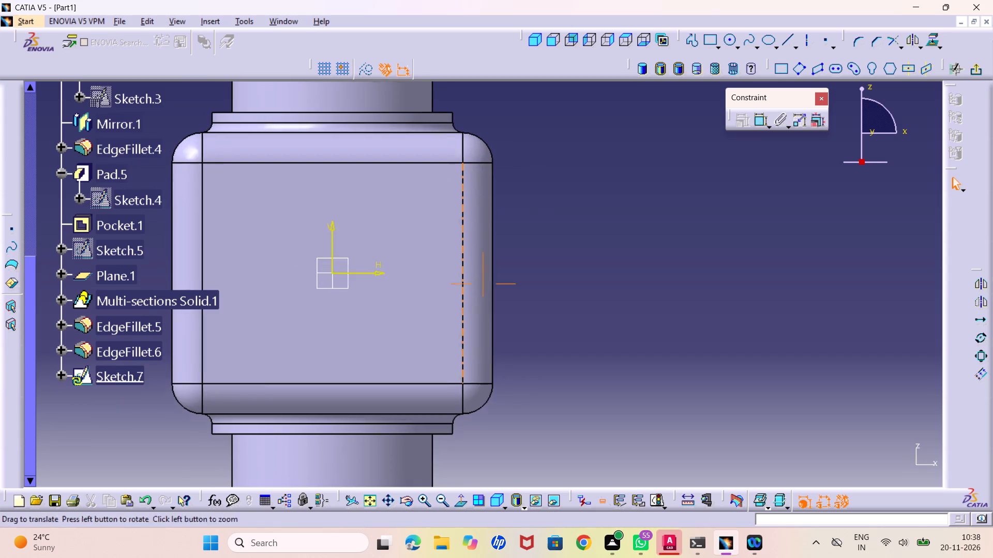
middle_drag(473, 281, 511, 266)
middle_drag(413, 313, 433, 302)
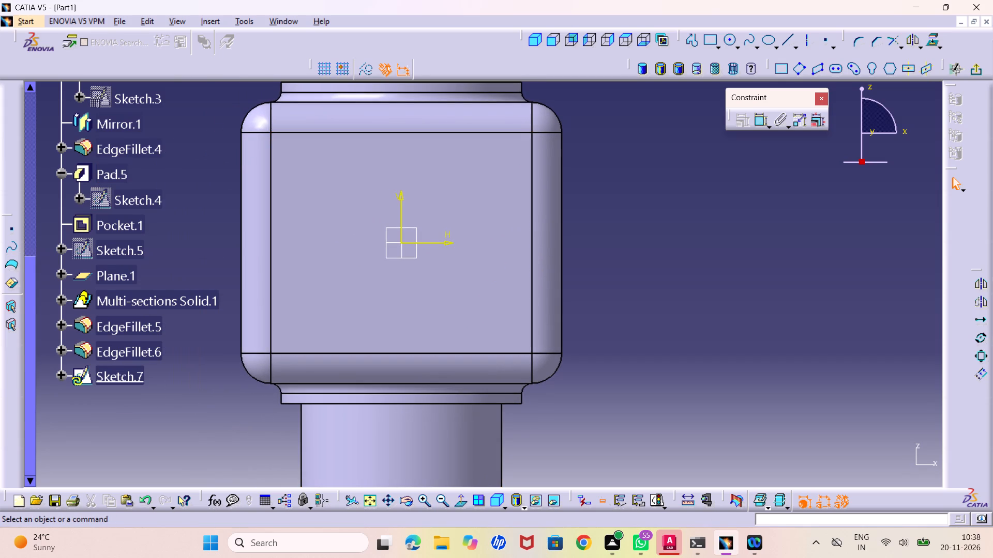
middle_drag(593, 192, 630, 227)
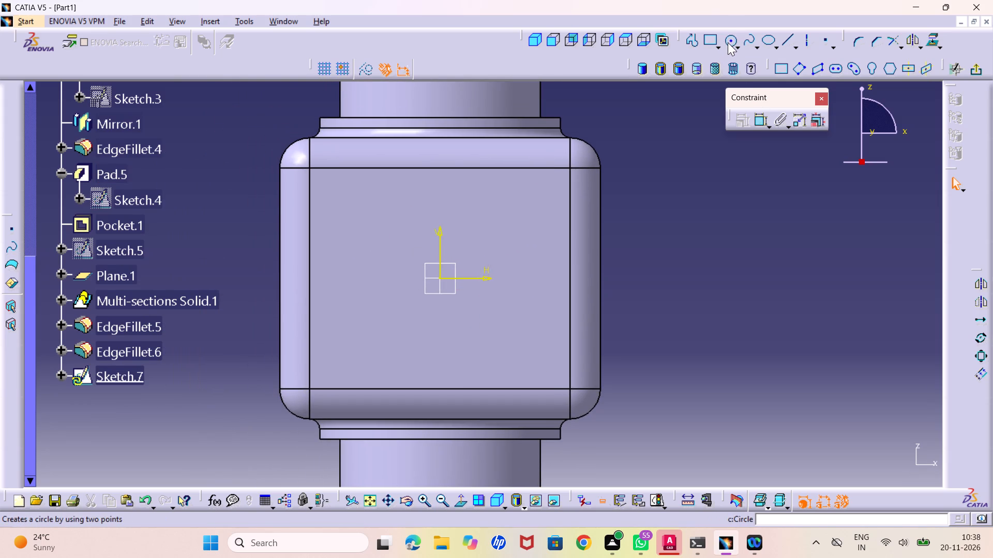
drag(728, 42, 726, 48)
click(443, 276)
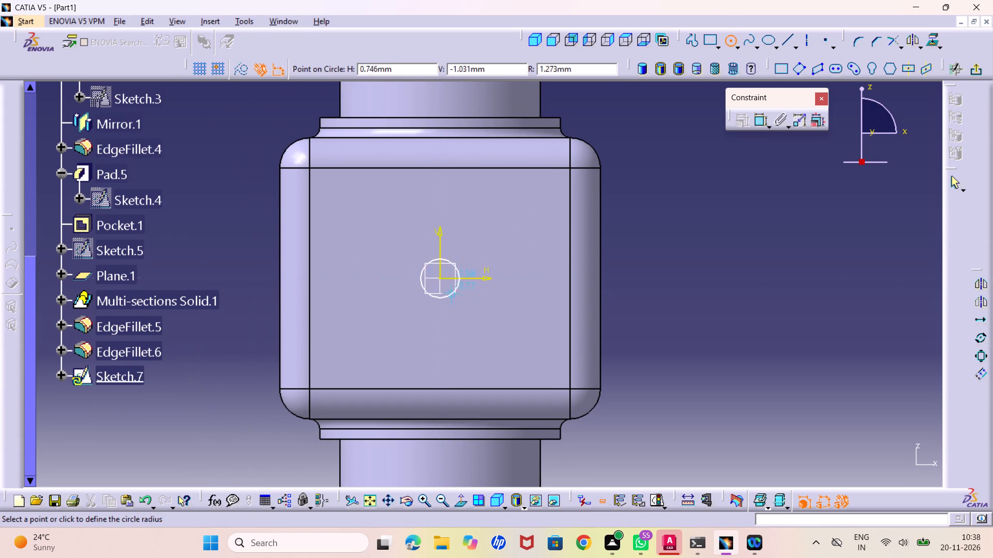
click(467, 343)
Dimension the circle's diameter and set it to 12 mm.
click(761, 117)
click(685, 189)
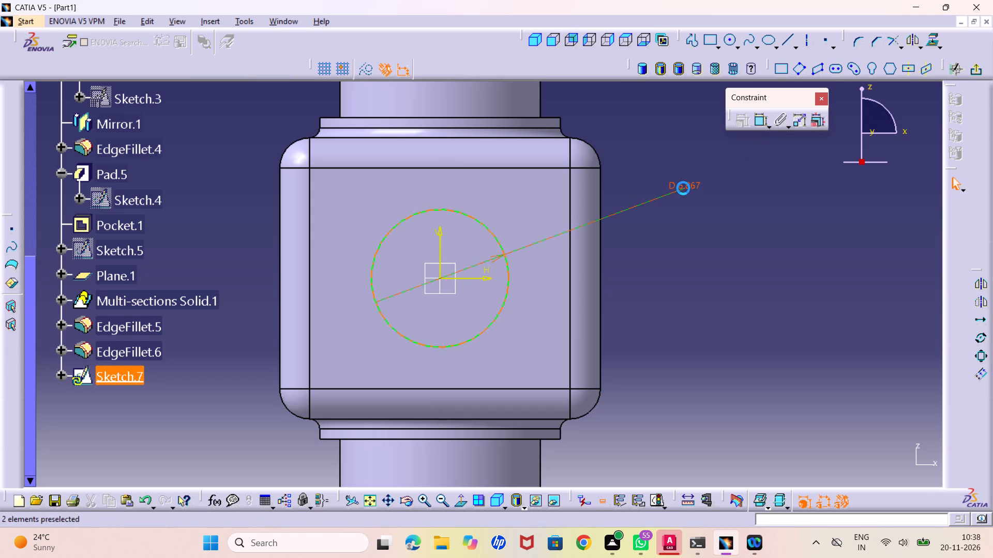
double_click(683, 188)
text(12)
key(Return)
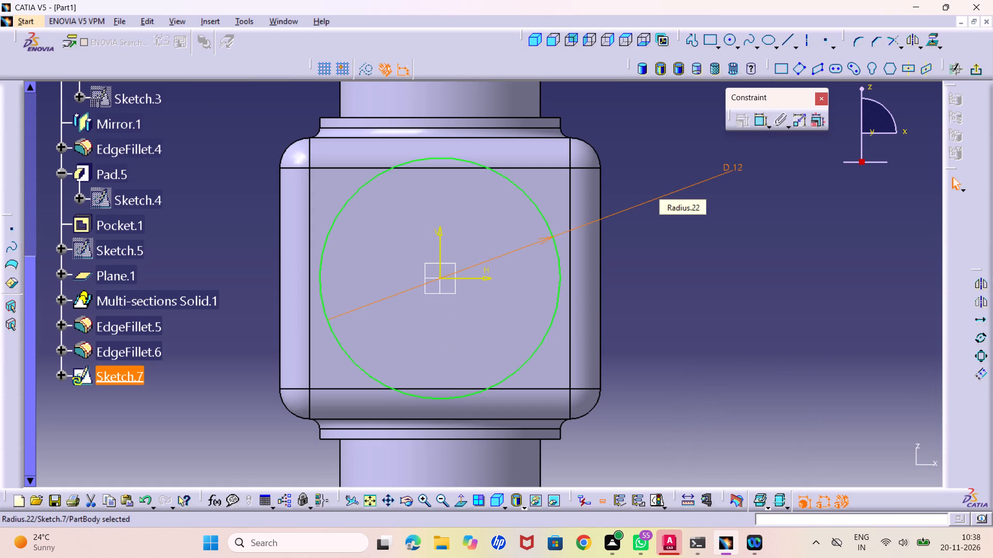
Set the circle's diameter to 8.5 mm and exit the sketch.
double_click(735, 168)
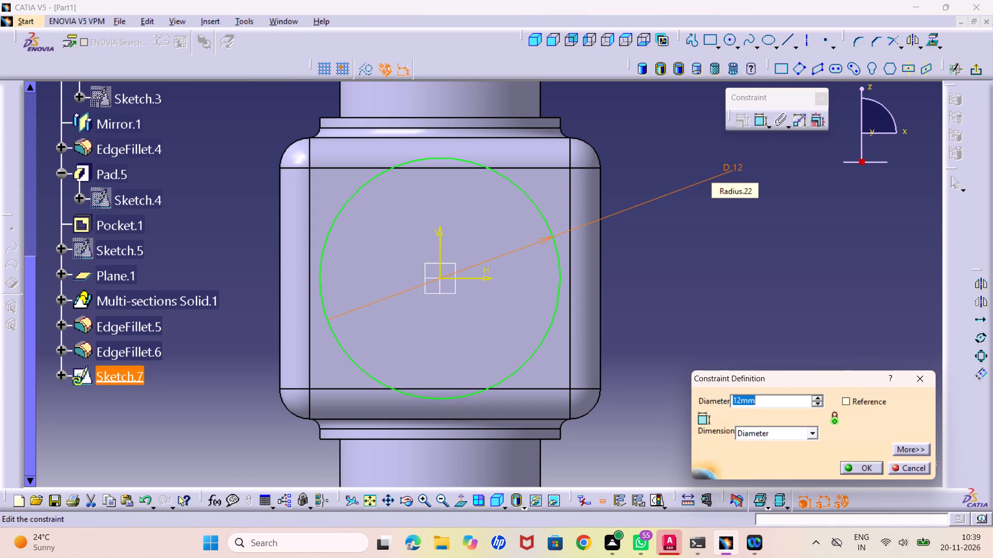
text(5.)
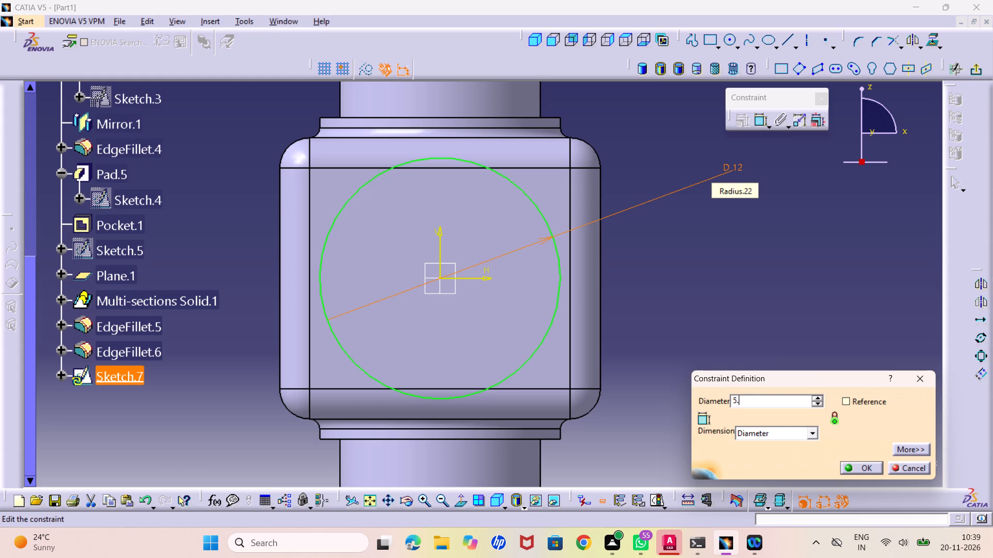
key(BackSpace)
key(BackSpace)
text(8.5)
key(Return)
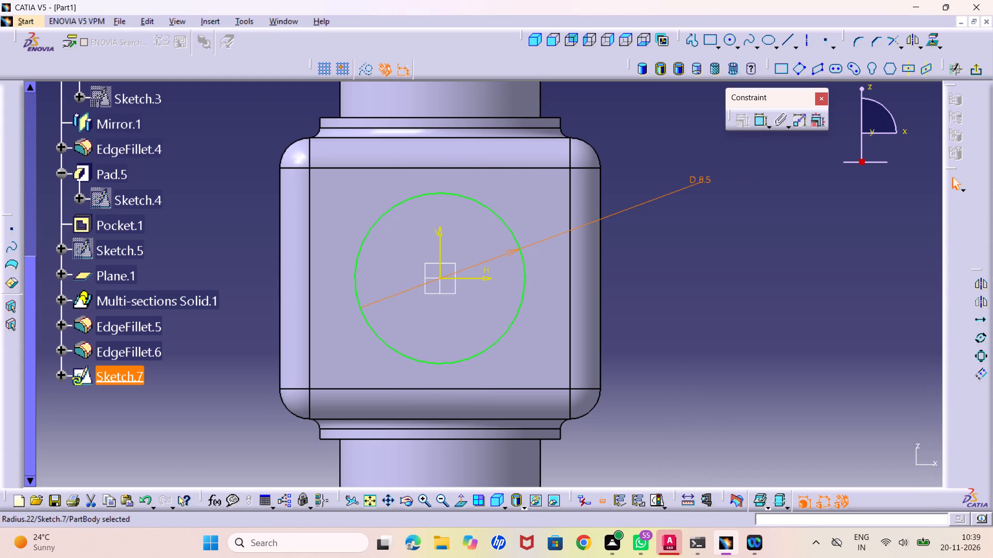
drag(712, 429, 714, 409)
click(977, 67)
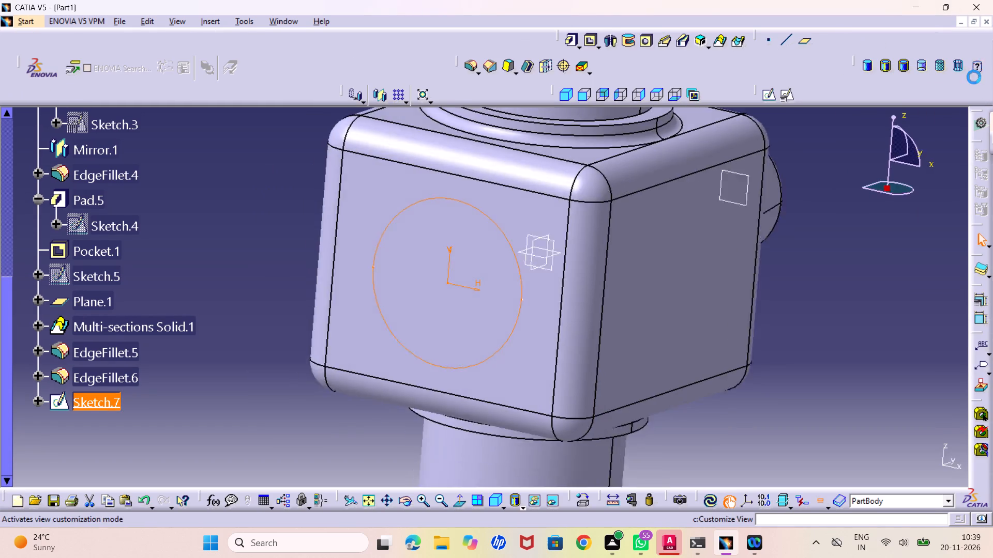
Pad the 8.5 mm circle outward from the block face with a length of 12 mm.
click(567, 39)
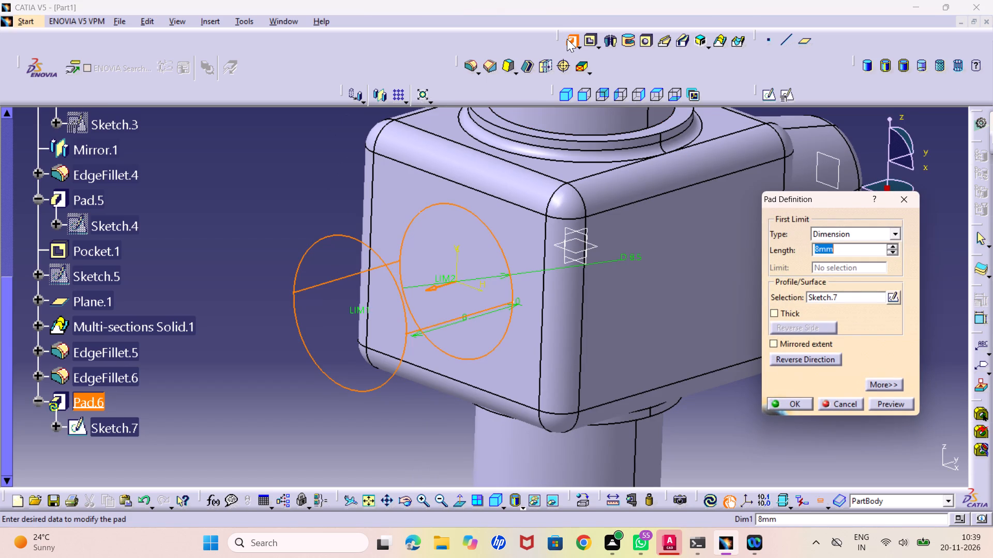
text(12)
key(Return)
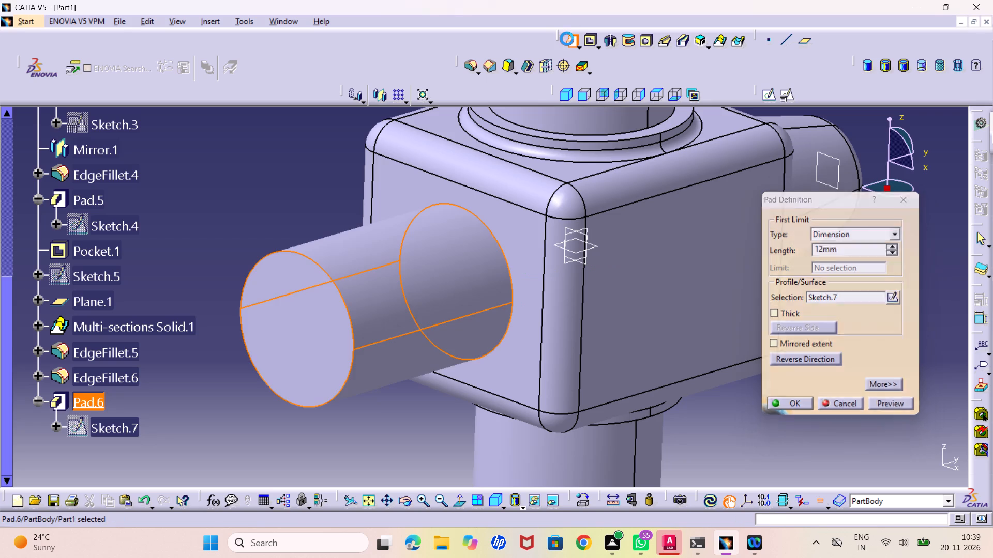
click(307, 148)
middle_drag(325, 191, 341, 235)
right_click(325, 191)
middle_drag(343, 257, 381, 222)
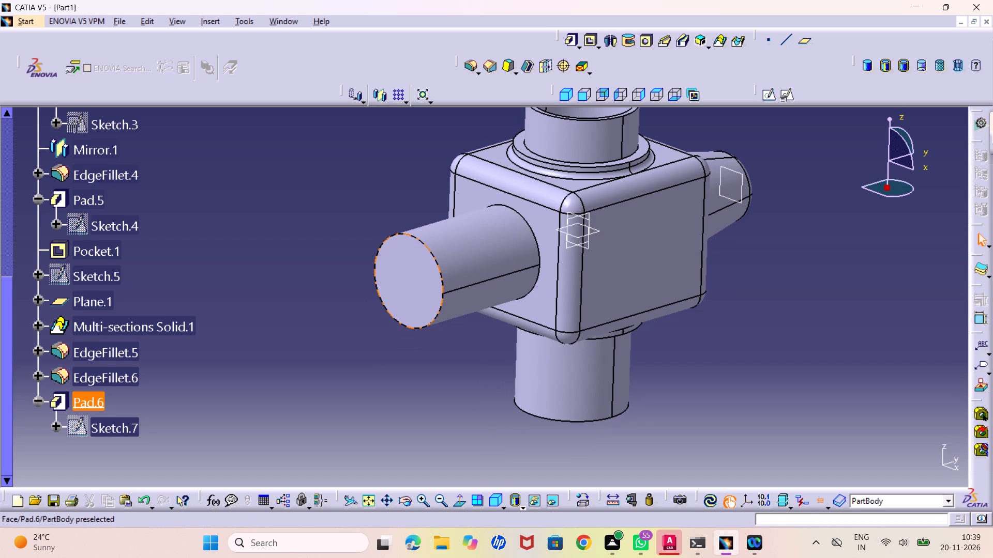
Start a positioned sketch on the free end face of the 8.5 mm cylindrical boss.
click(418, 283)
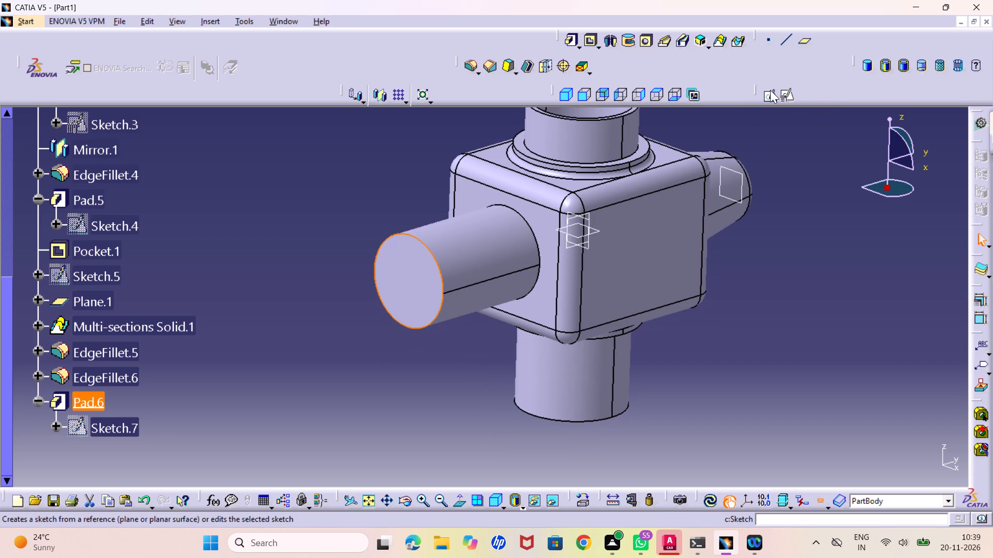
click(787, 97)
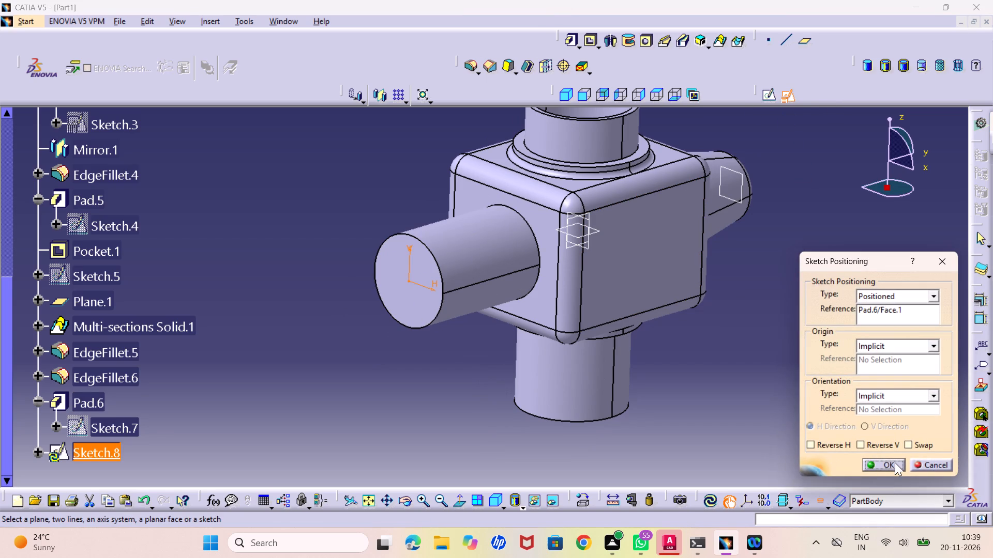
click(895, 462)
Examine the body around the new sketch plane in isometric view and in the view normal to the sketch.
middle_drag(380, 338, 464, 303)
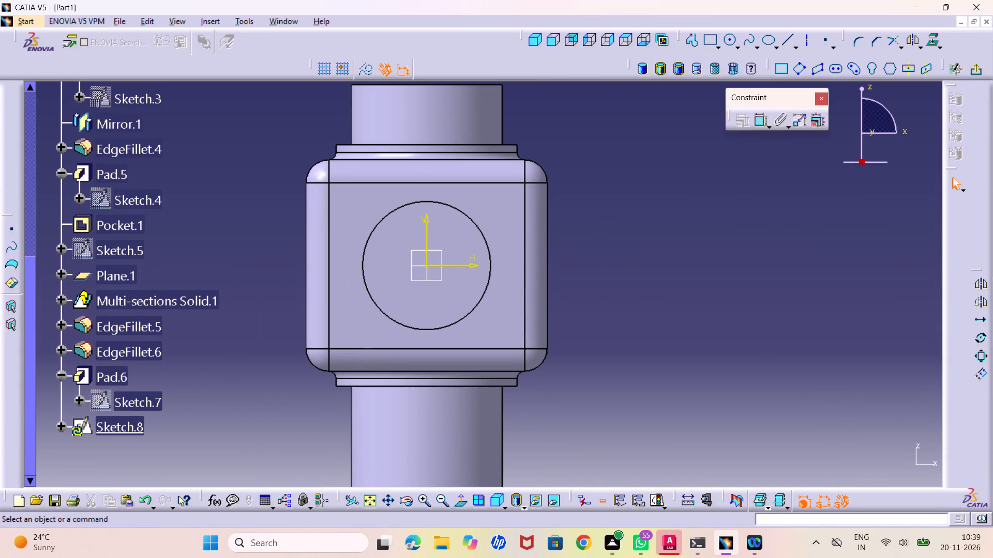
middle_drag(449, 296, 456, 324)
right_click(449, 296)
middle_drag(467, 334, 467, 335)
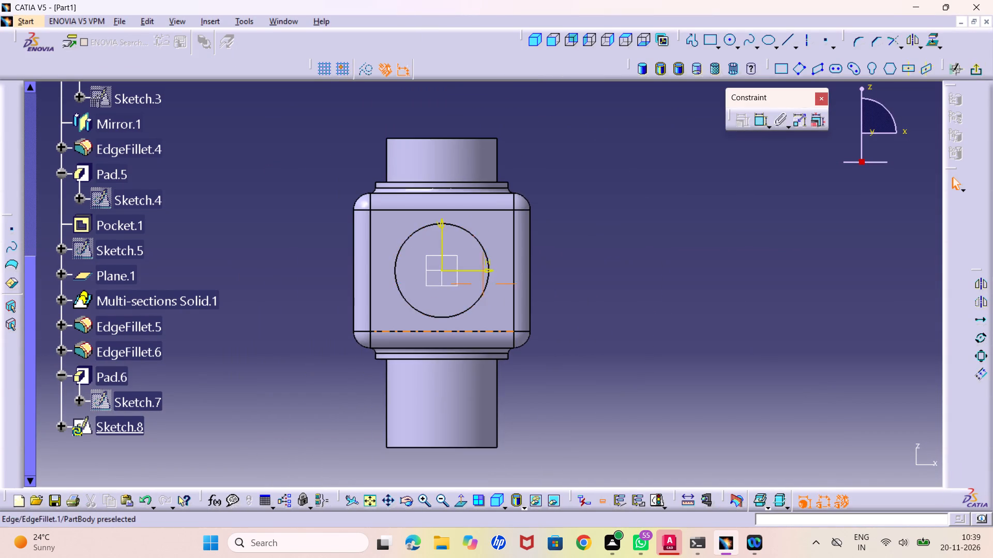
middle_drag(467, 335, 462, 270)
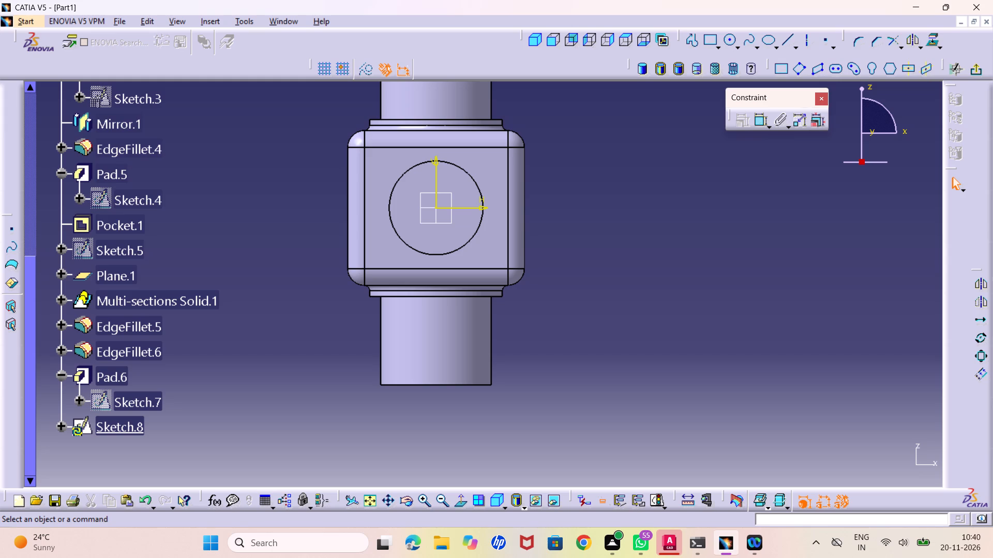
middle_drag(712, 308, 721, 369)
right_click(720, 361)
middle_drag(660, 371, 672, 340)
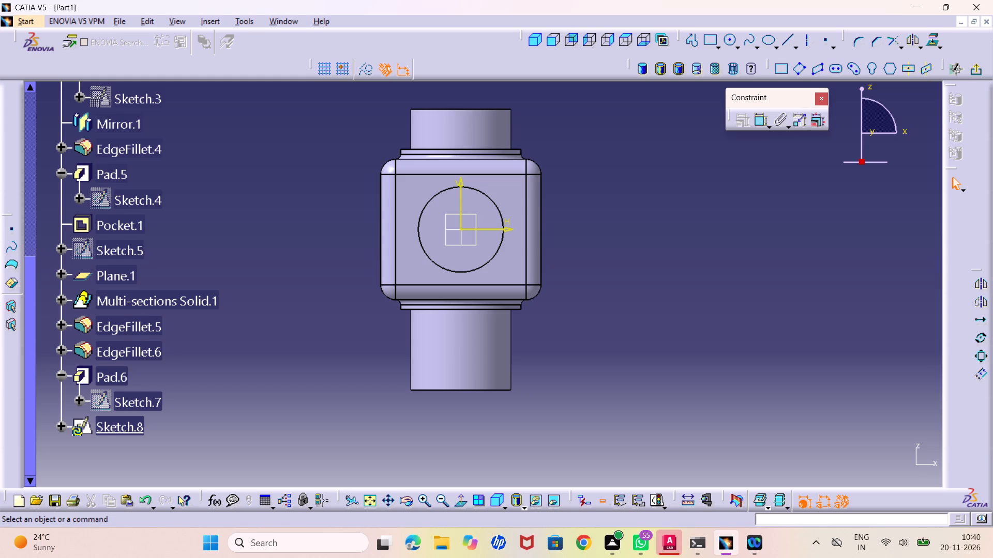
middle_drag(604, 354, 600, 334)
right_click(604, 354)
middle_drag(611, 326, 608, 346)
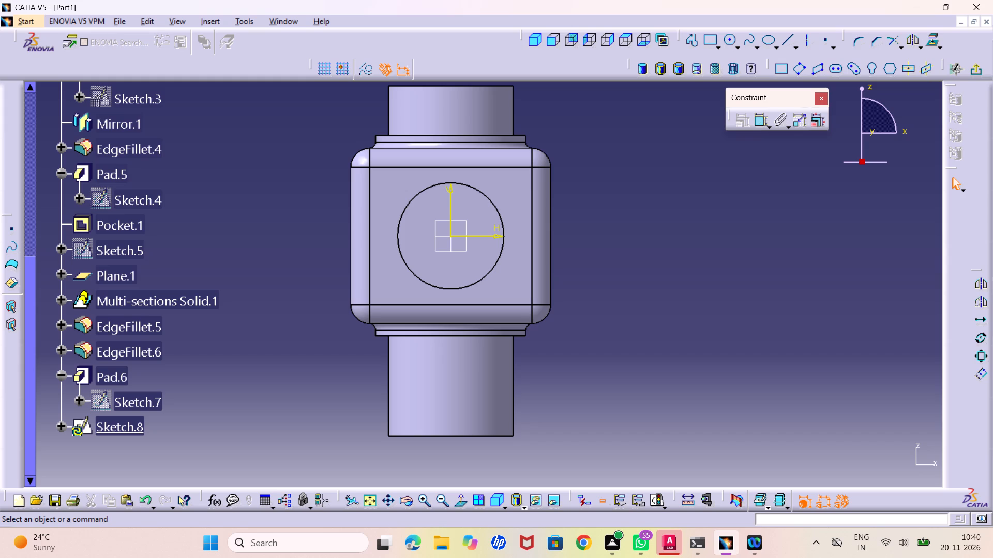
middle_drag(483, 310, 483, 280)
right_click(483, 310)
middle_drag(476, 280, 555, 322)
right_click(550, 275)
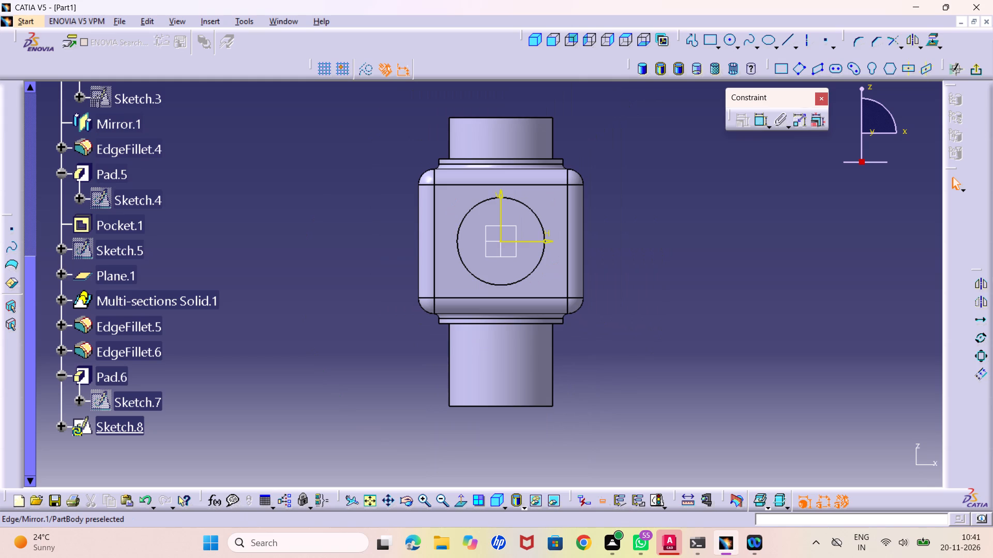
click(534, 43)
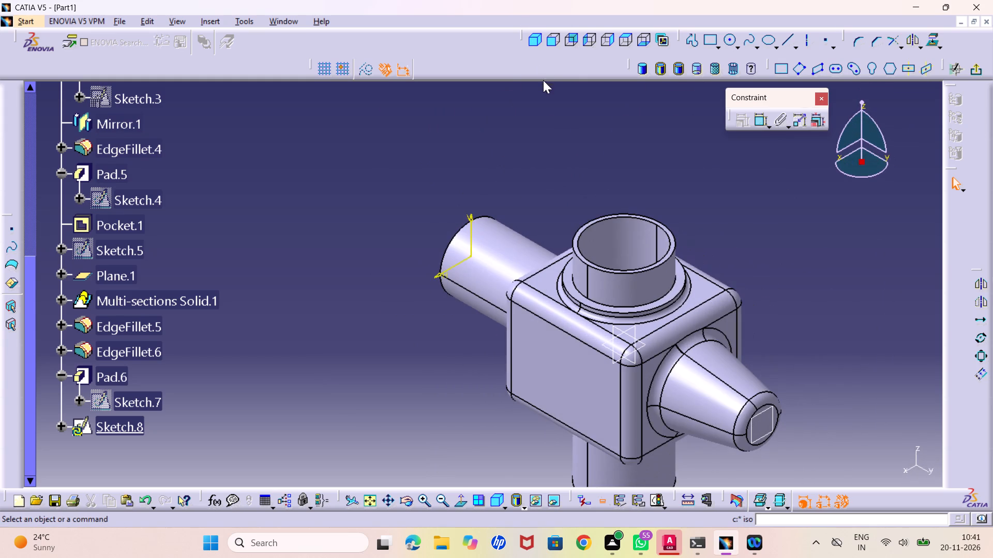
middle_drag(494, 216, 499, 240)
right_click(494, 216)
middle_drag(509, 342, 501, 280)
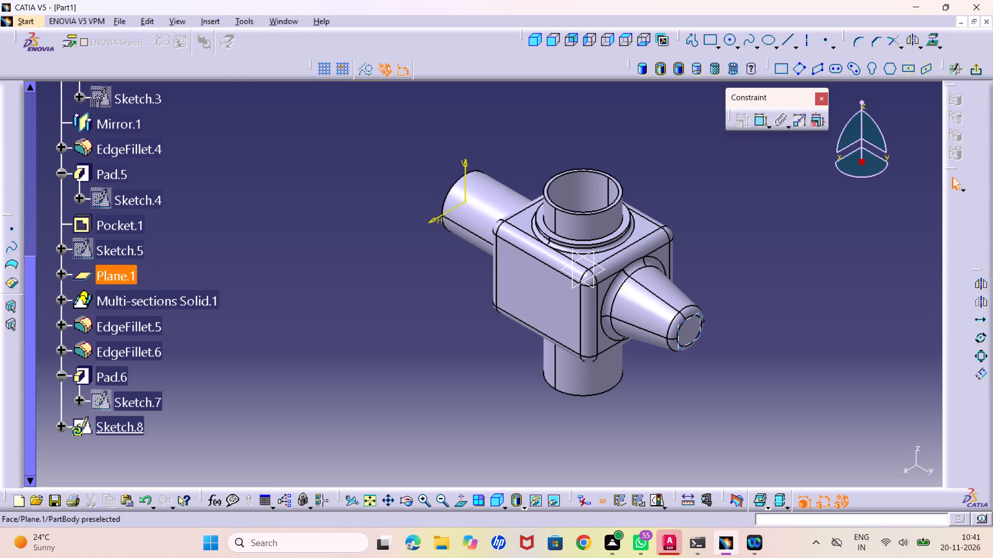
click(465, 505)
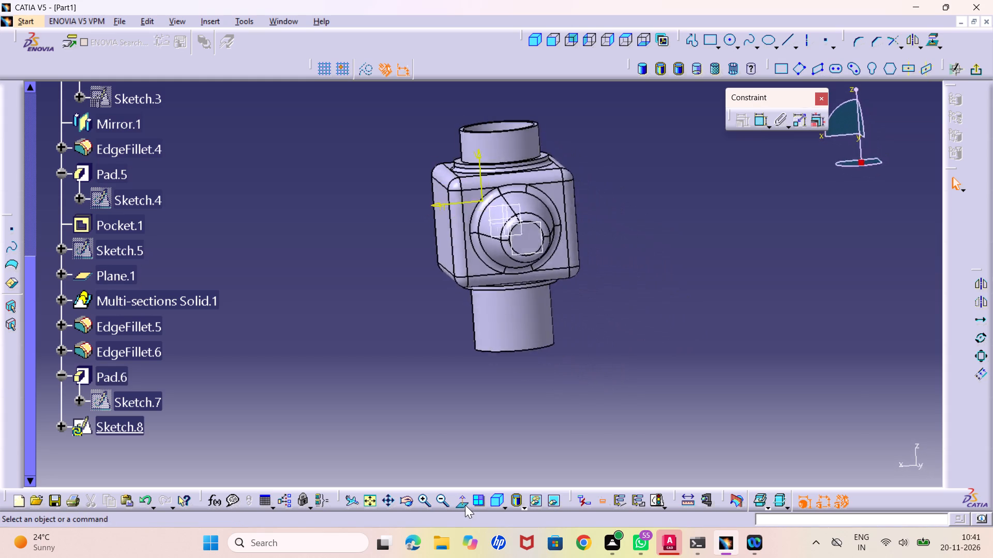
click(465, 505)
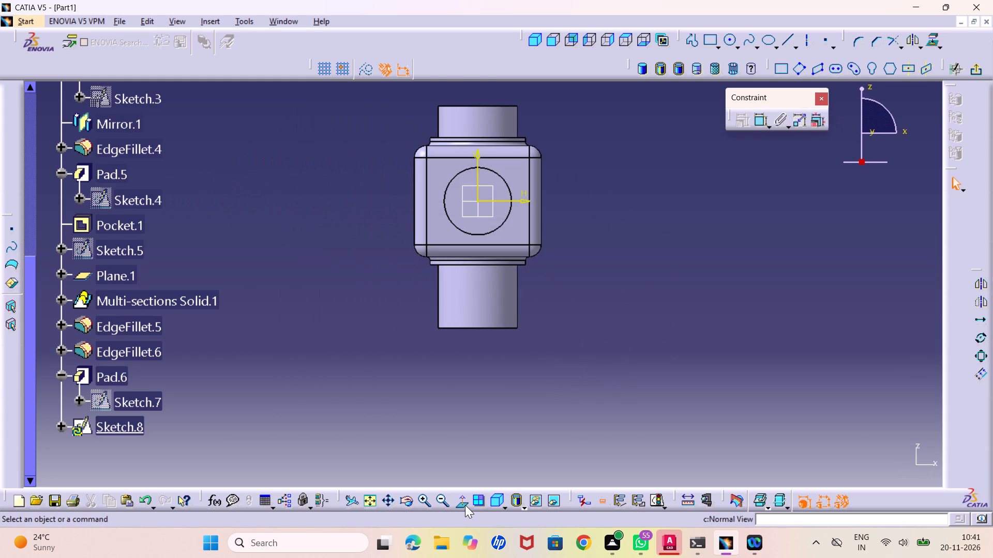
Sketch a circle beside the body, below the boss, centred at about H 12.5 mm and V -9 mm.
middle_drag(557, 271, 553, 251)
right_click(557, 271)
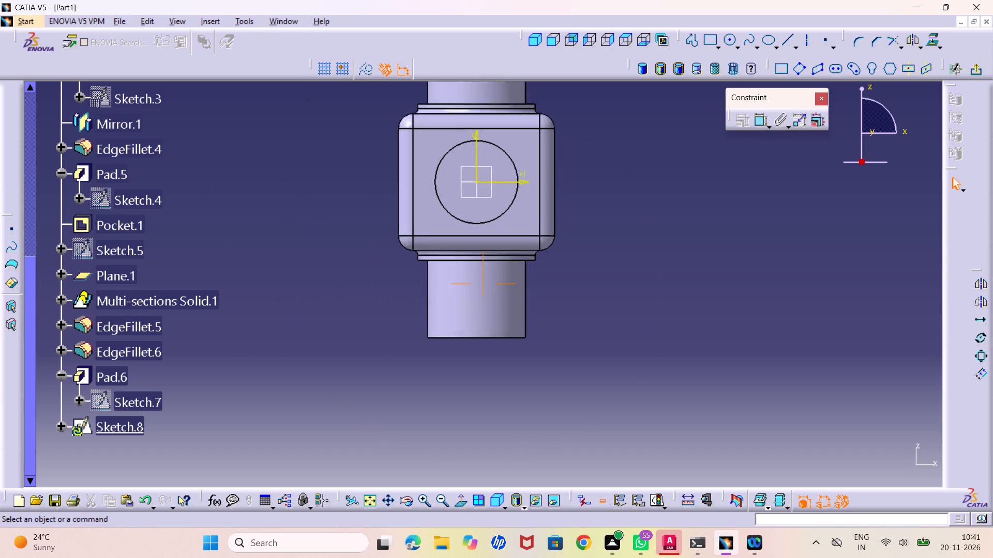
middle_drag(553, 251, 551, 224)
middle_drag(572, 224, 557, 245)
middle_drag(667, 180, 667, 205)
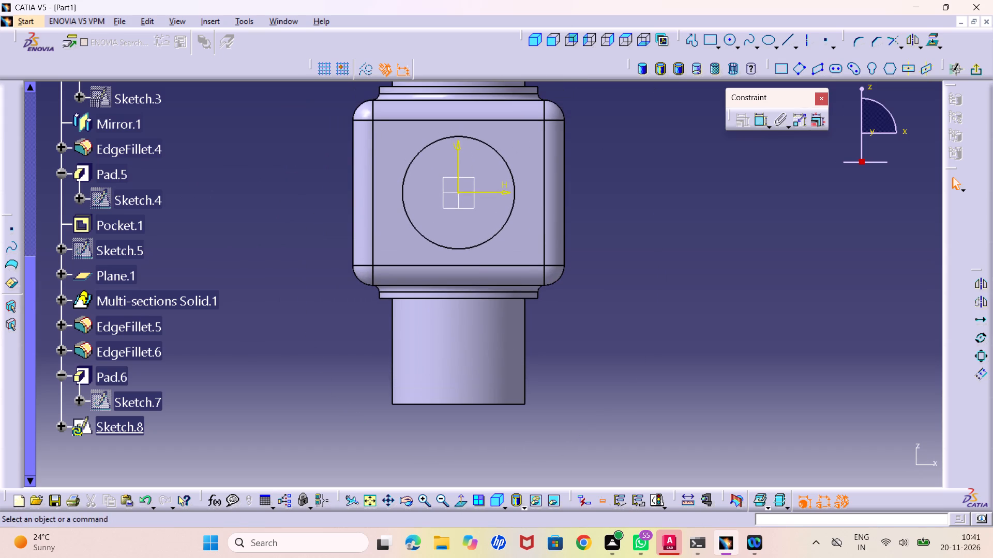
click(734, 41)
click(622, 308)
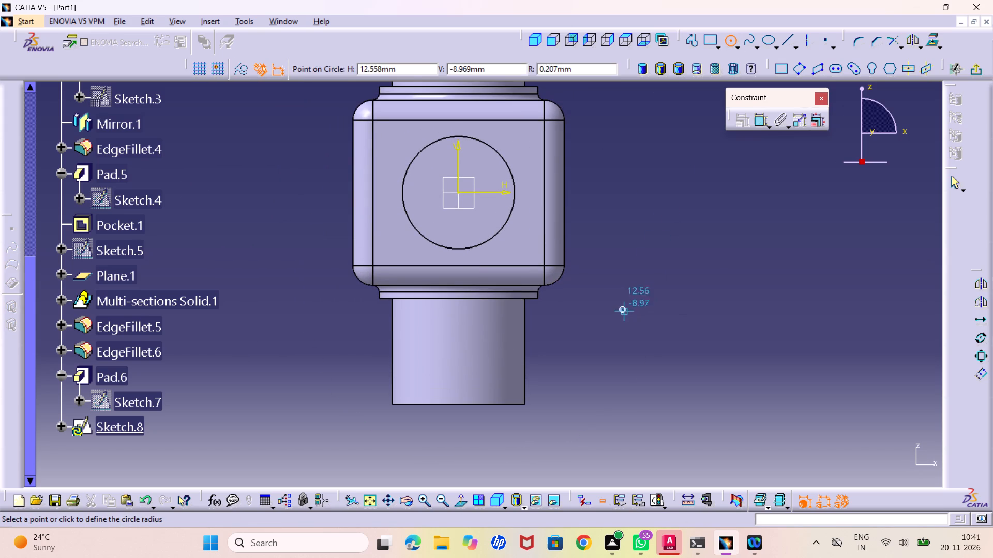
click(650, 354)
Exit the sketch, examine the circle's position against the body in isometric view, and reopen the sketch.
click(981, 69)
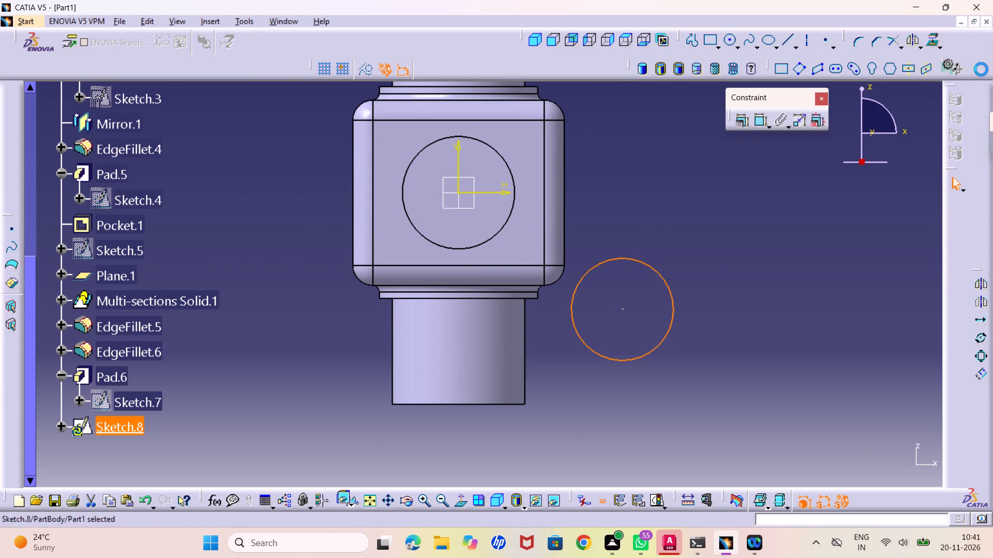
middle_drag(649, 241, 657, 276)
right_click(649, 241)
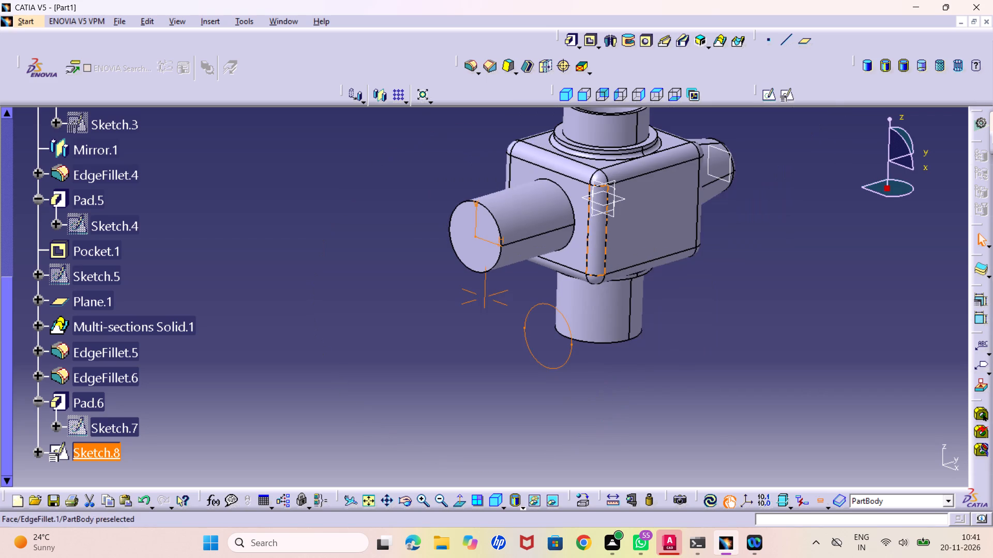
middle_drag(657, 276, 657, 277)
click(569, 100)
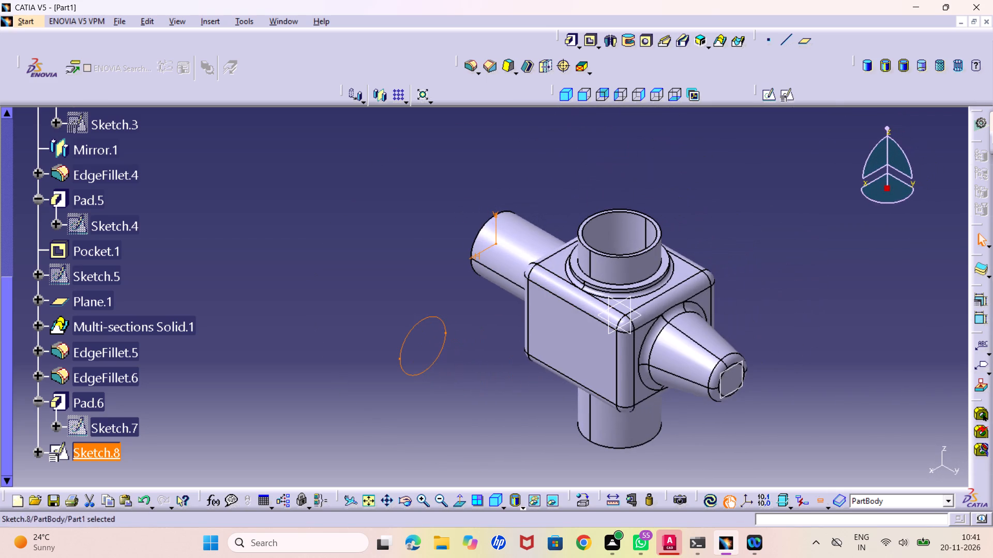
middle_drag(478, 352, 437, 318)
right_click(437, 315)
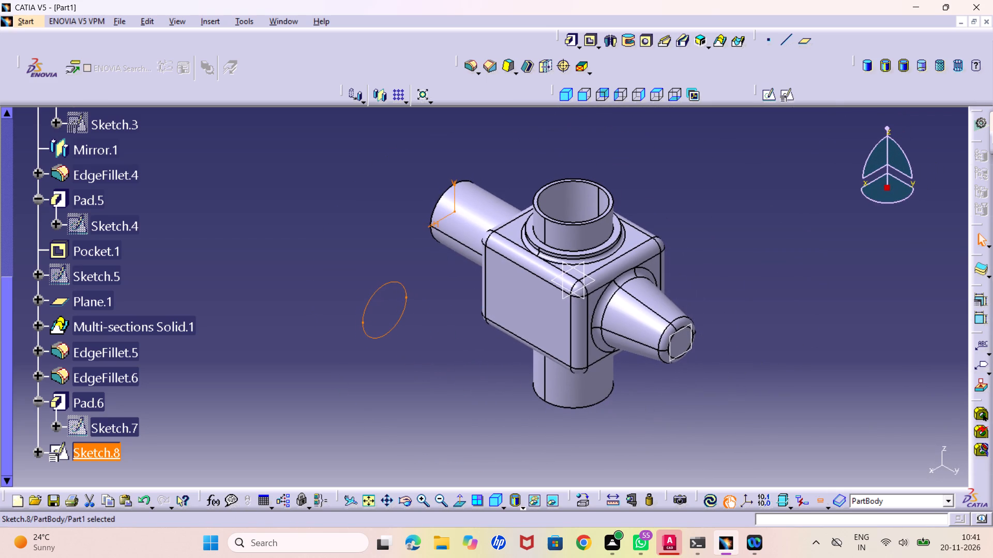
double_click(104, 458)
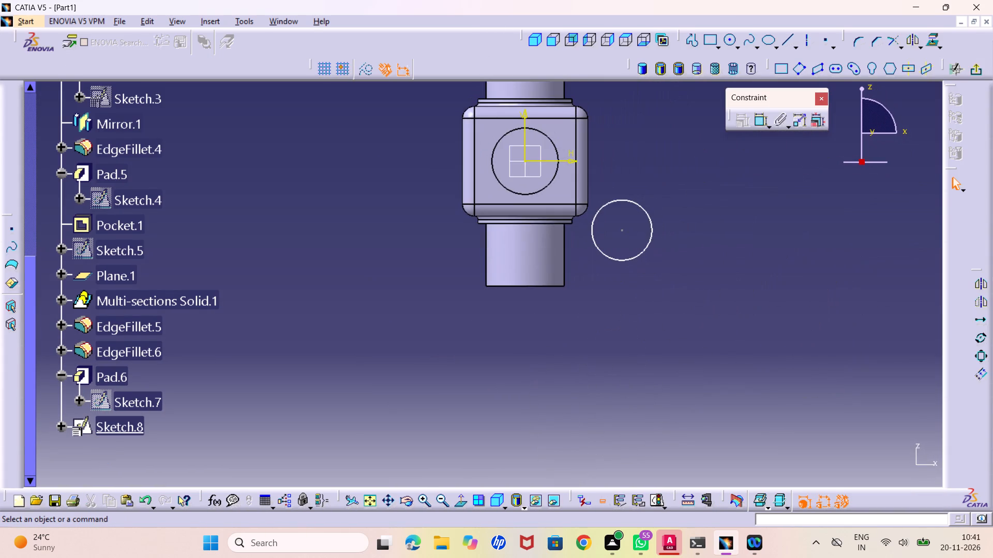
Sketch a smaller circle concentric with and inside the offset circle beside the body.
middle_drag(457, 305, 442, 322)
right_click(442, 335)
middle_drag(505, 321, 501, 329)
right_click(501, 348)
middle_drag(582, 318, 560, 347)
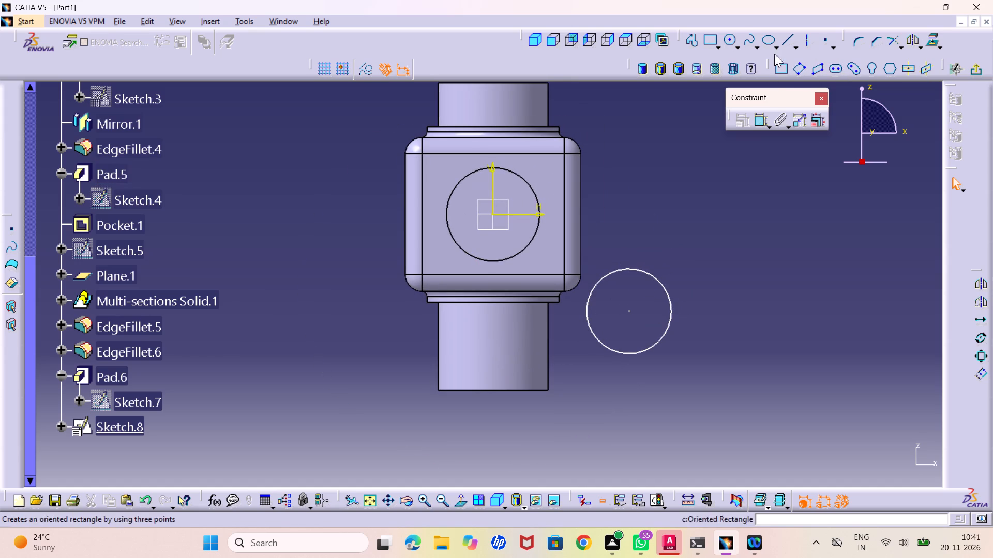
click(731, 39)
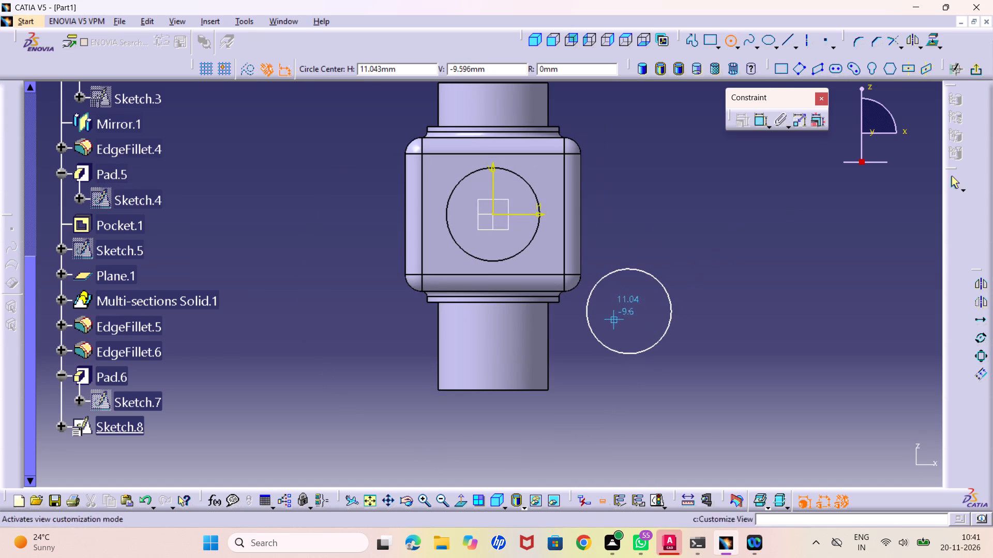
click(629, 312)
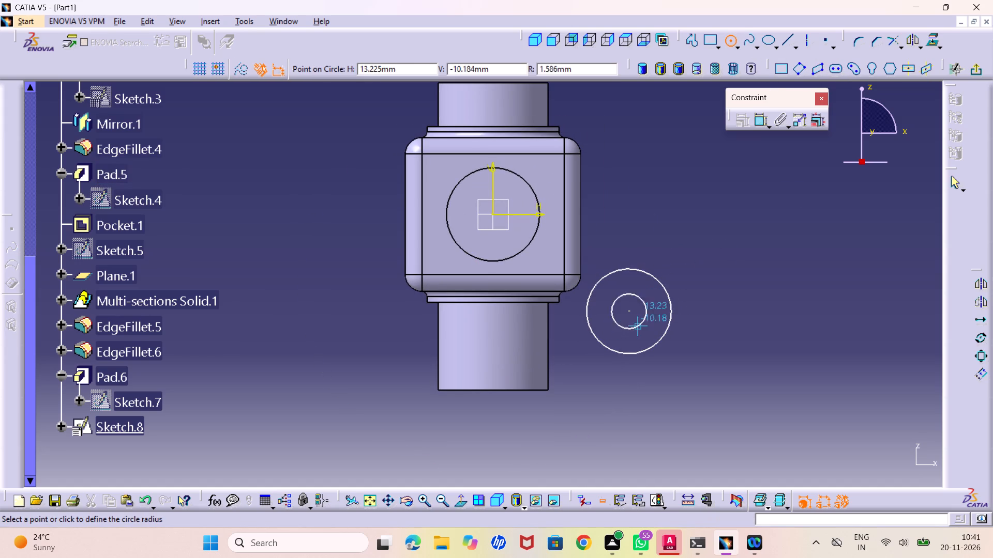
click(639, 337)
click(830, 202)
Project the circular end edge of the 8.5 mm boss into the sketch.
middle_drag(708, 205, 705, 196)
right_click(708, 205)
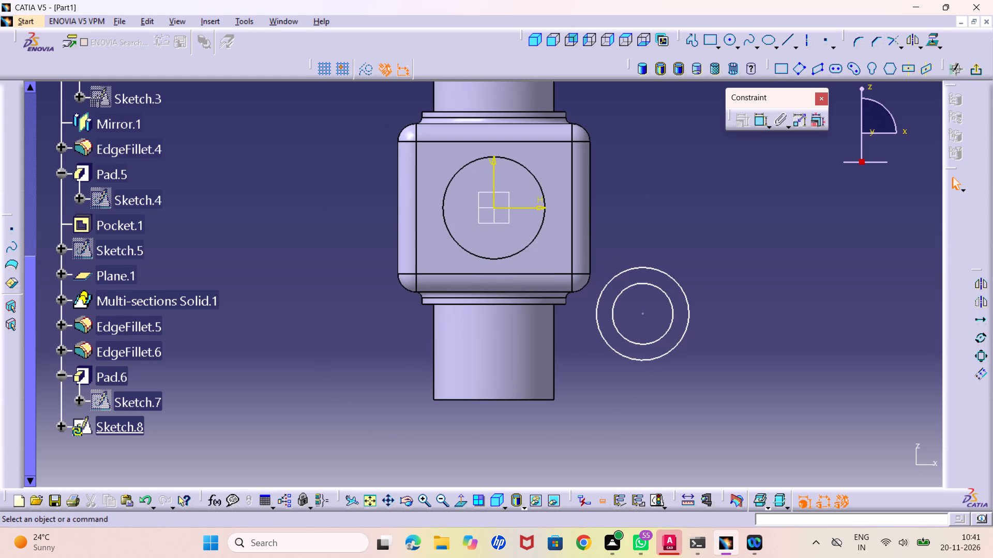
middle_drag(762, 267, 763, 245)
right_click(762, 267)
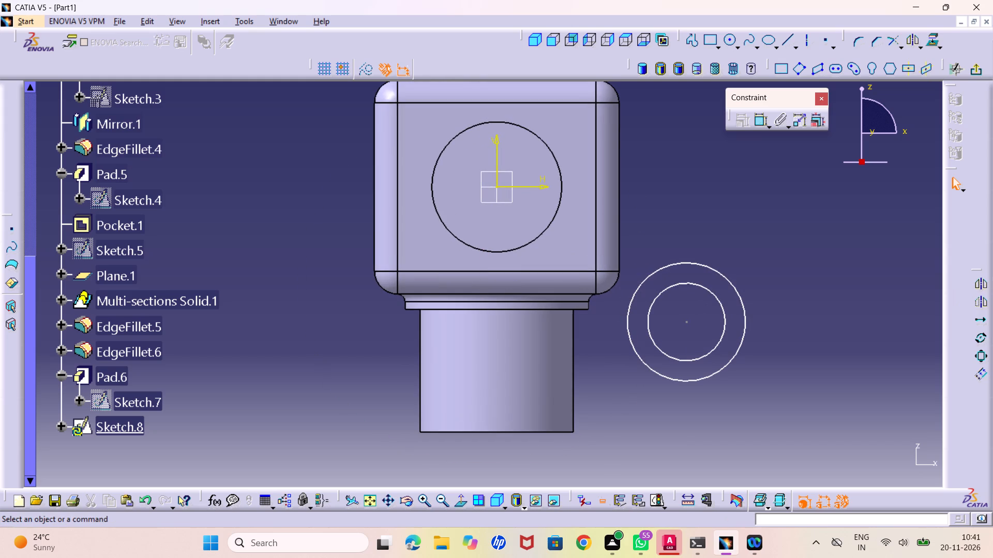
middle_click(736, 206)
right_click(736, 206)
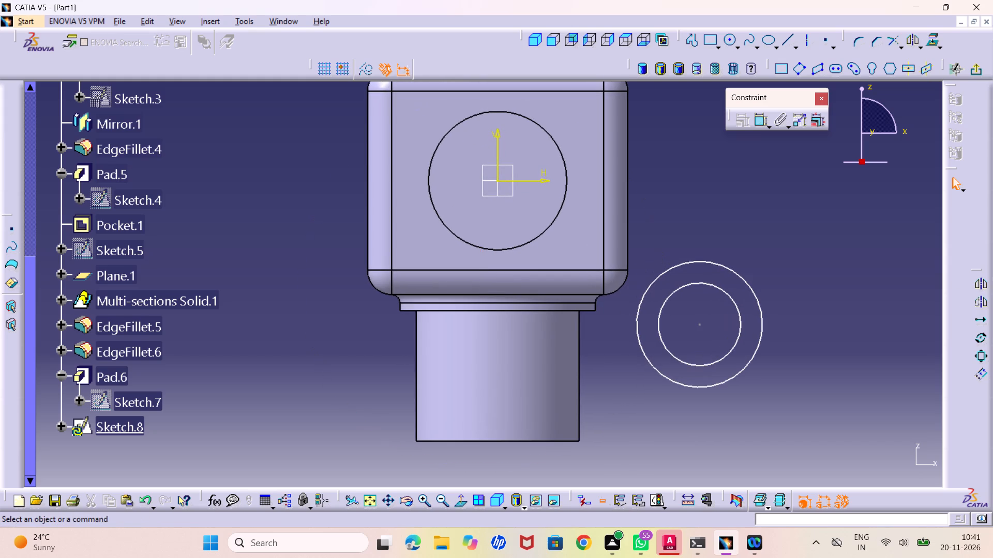
click(560, 207)
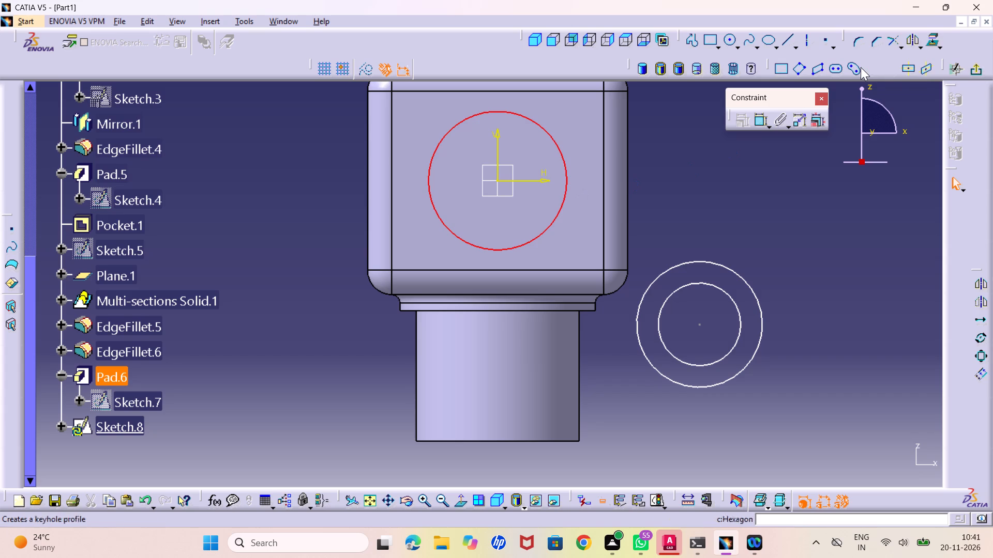
click(932, 44)
click(783, 224)
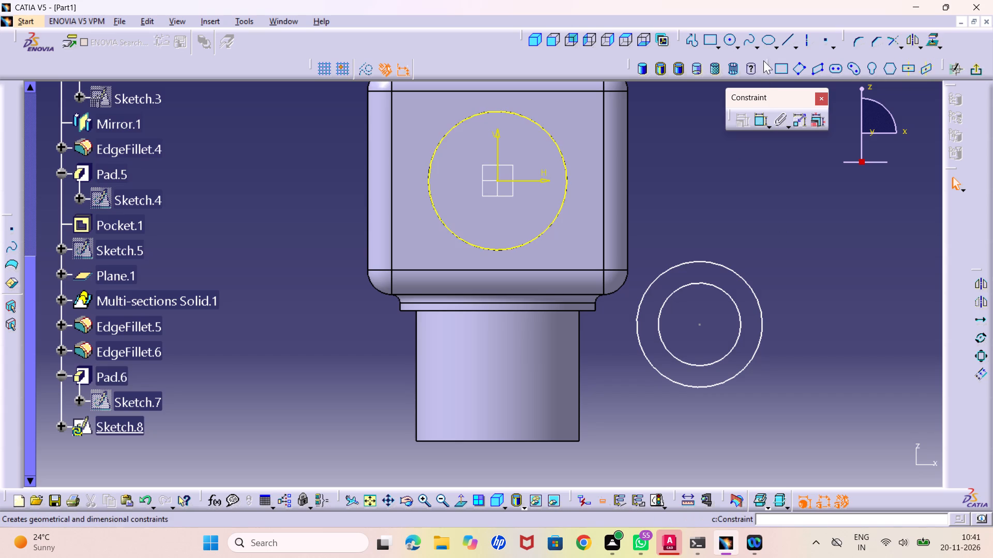
Draw two separate slanted Profile lines, about 13 mm above and 15 mm below, from beside the offset outer circle to the projected circle.
click(698, 41)
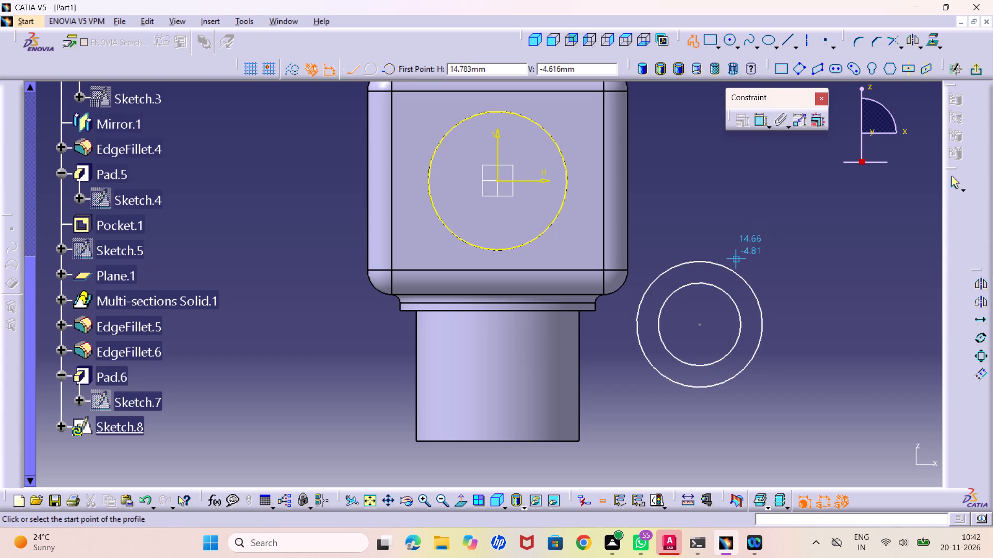
click(736, 261)
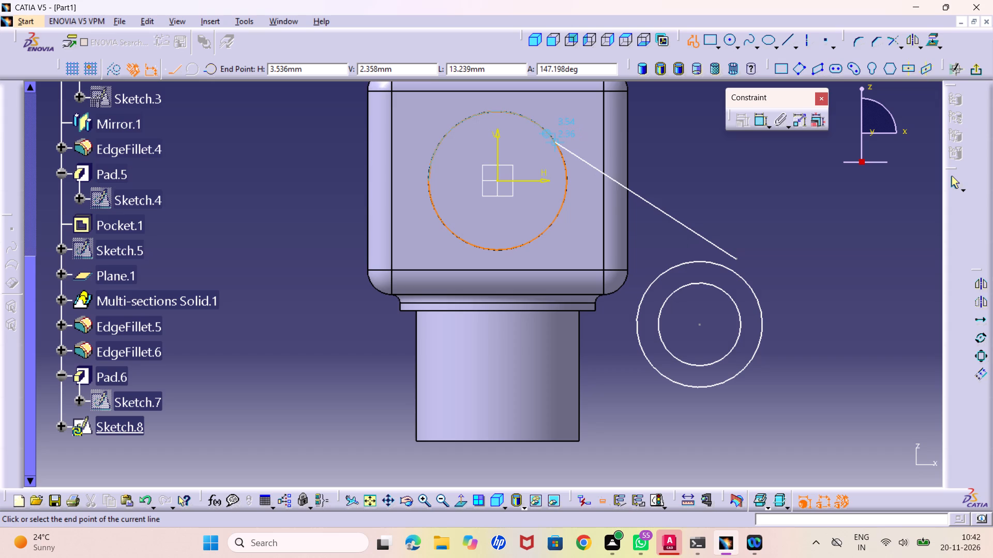
click(555, 142)
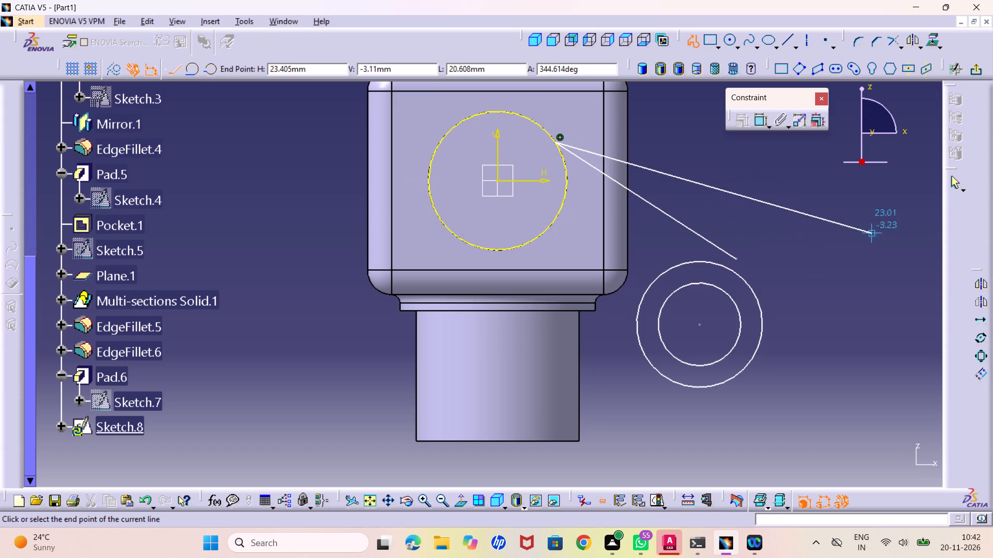
click(957, 181)
click(820, 229)
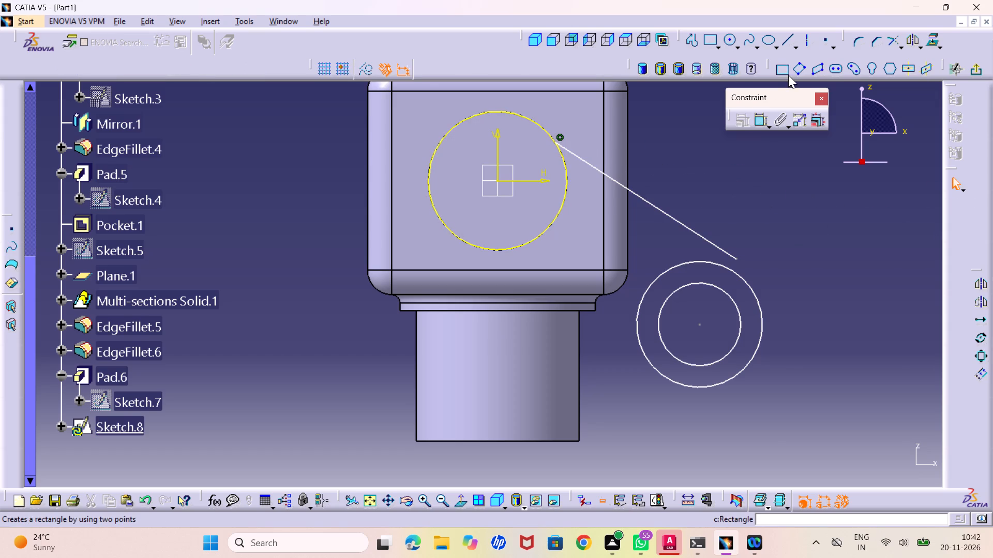
click(694, 41)
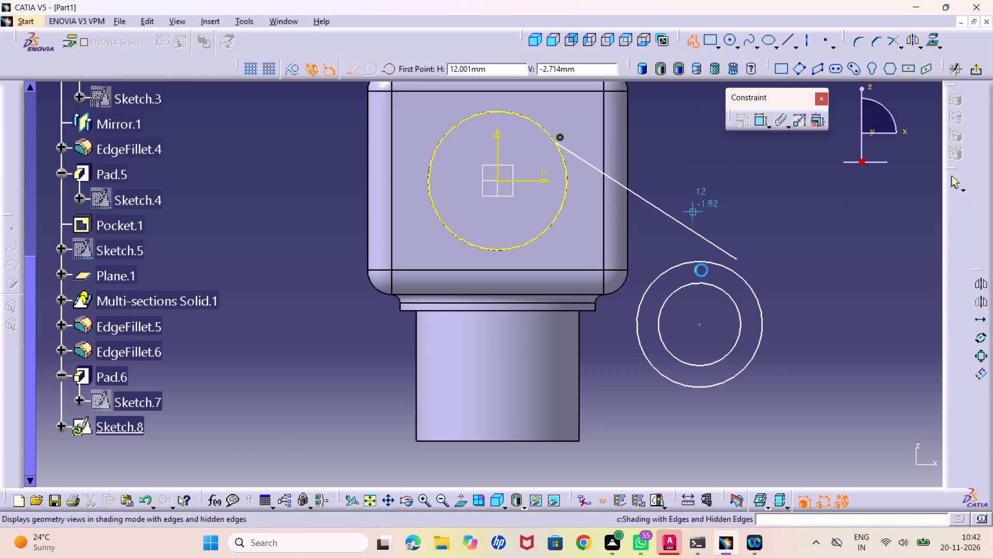
click(660, 391)
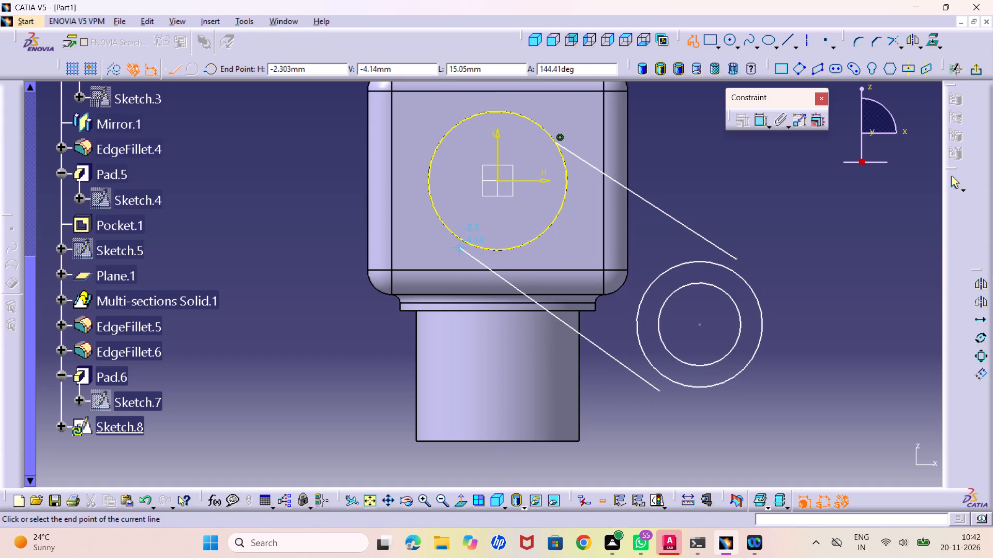
click(459, 247)
click(956, 185)
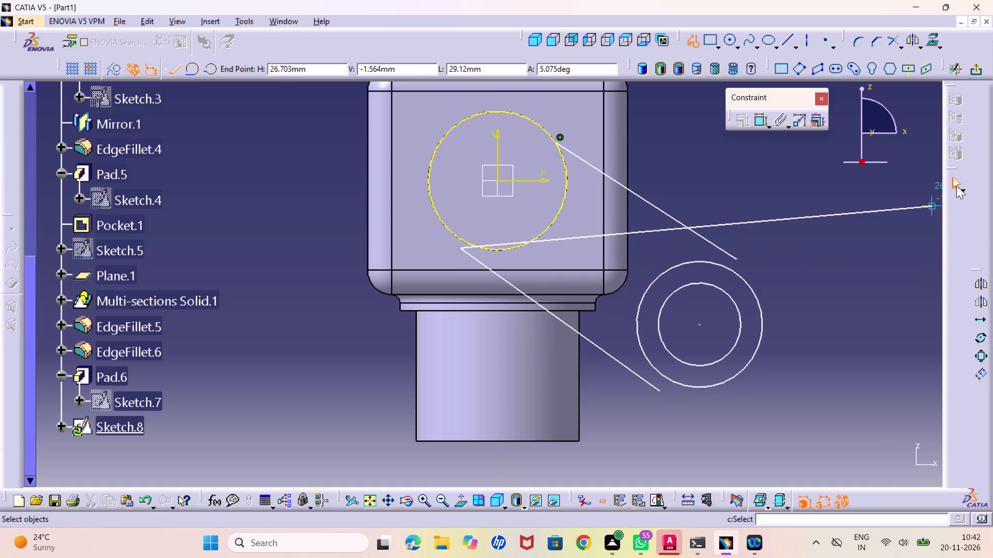
Dimension the outer offset circle's diameter, try 5 mm, and undo that value change.
click(858, 240)
double_click(763, 121)
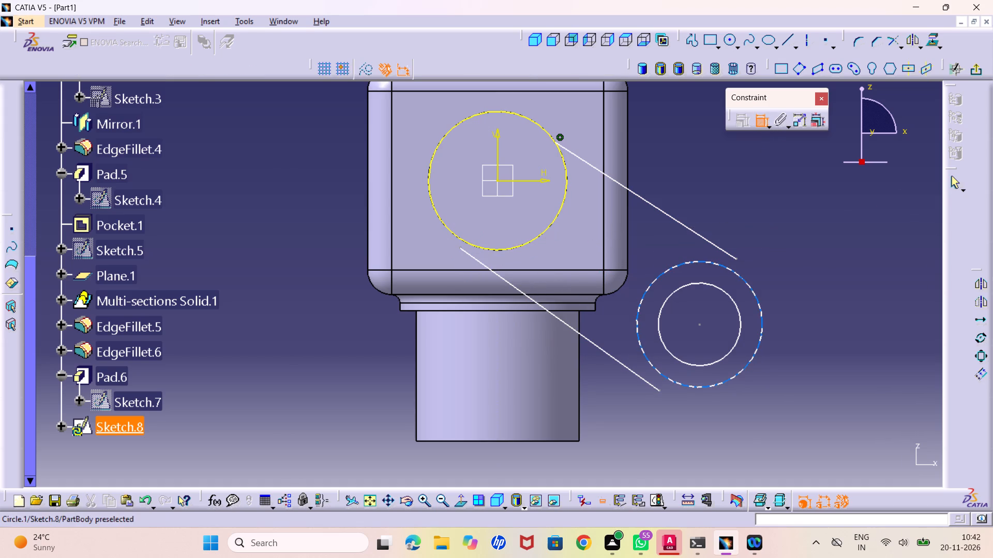
click(763, 306)
click(821, 319)
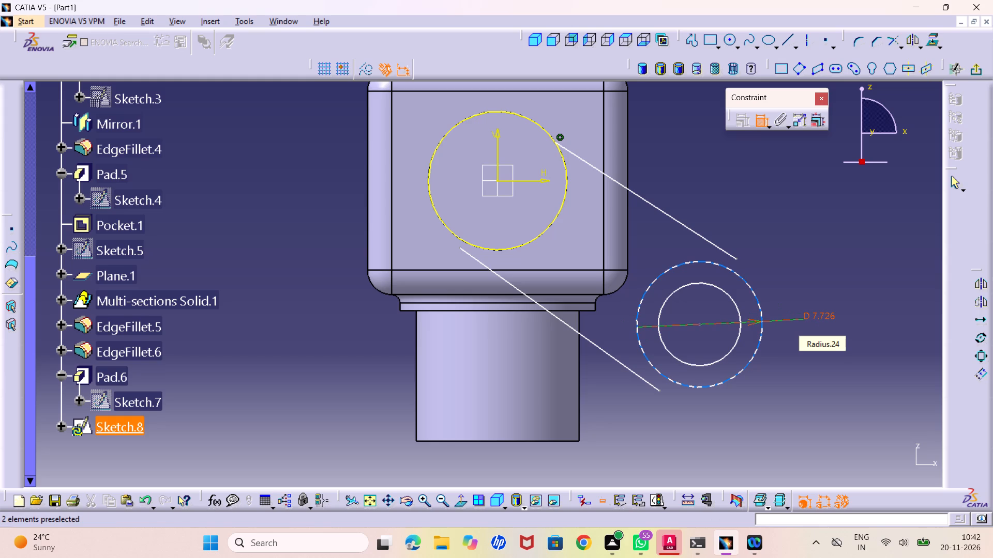
double_click(826, 314)
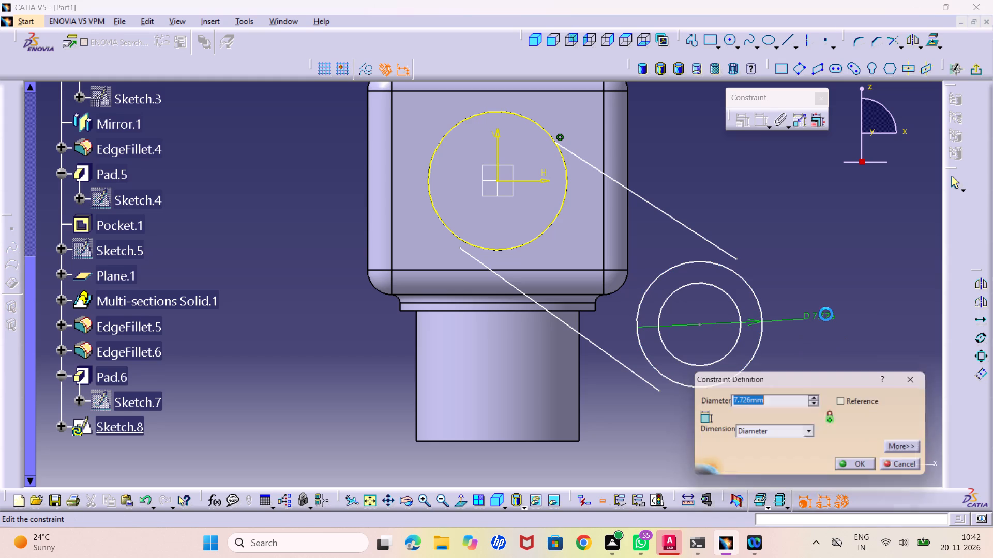
key(5)
key(Return)
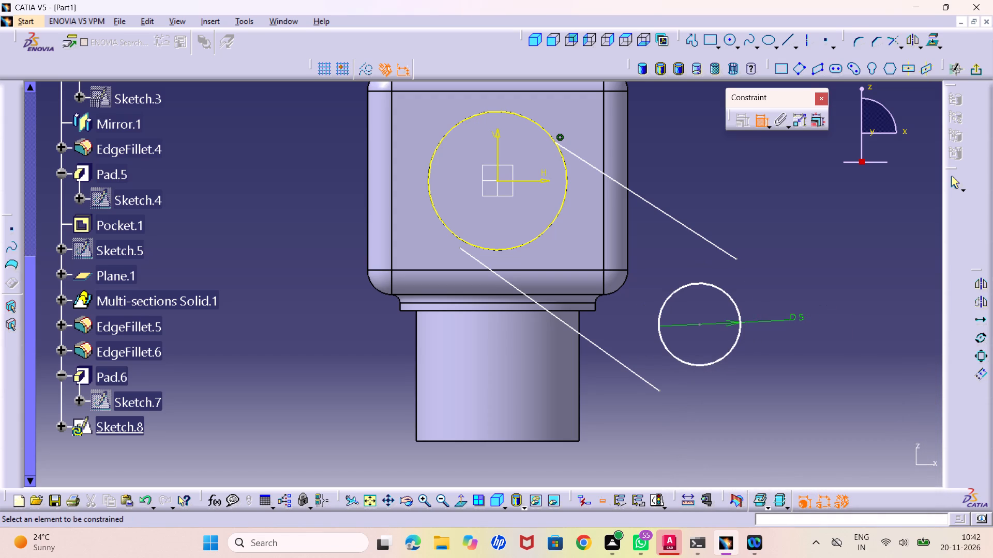
key(ctrl+z)
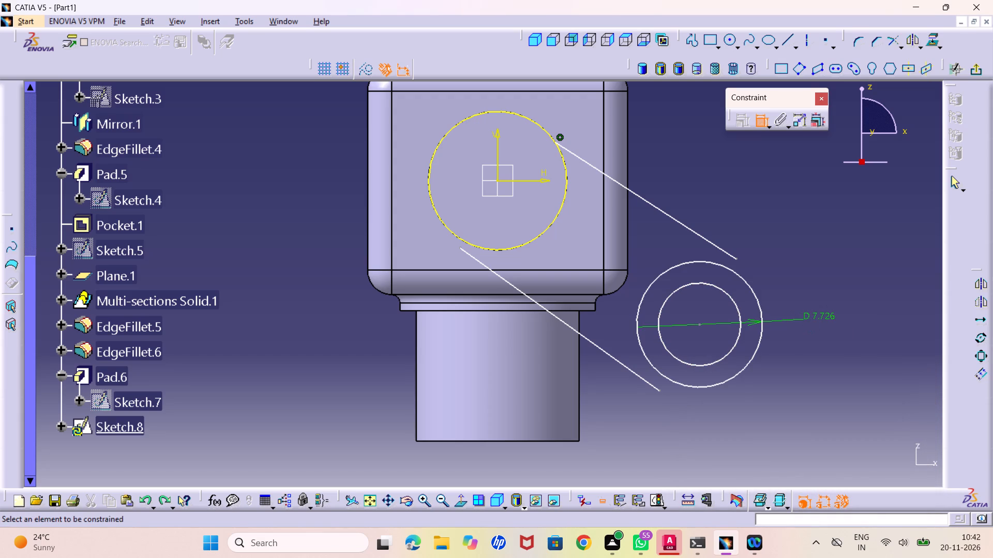
Dimension the inner concentric circle with a 2 mm diameter and set the outer circle's diameter to 5 mm.
click(733, 346)
click(790, 276)
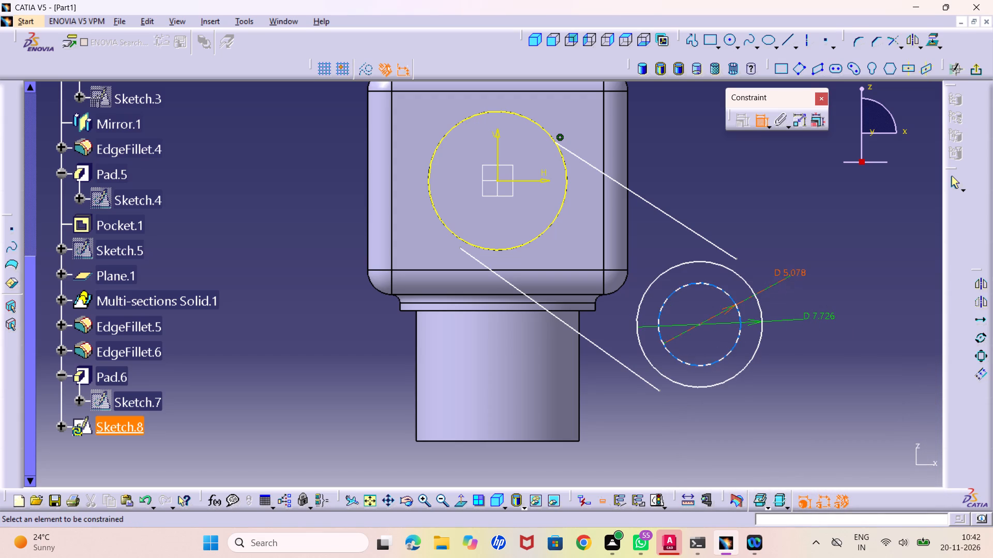
double_click(791, 269)
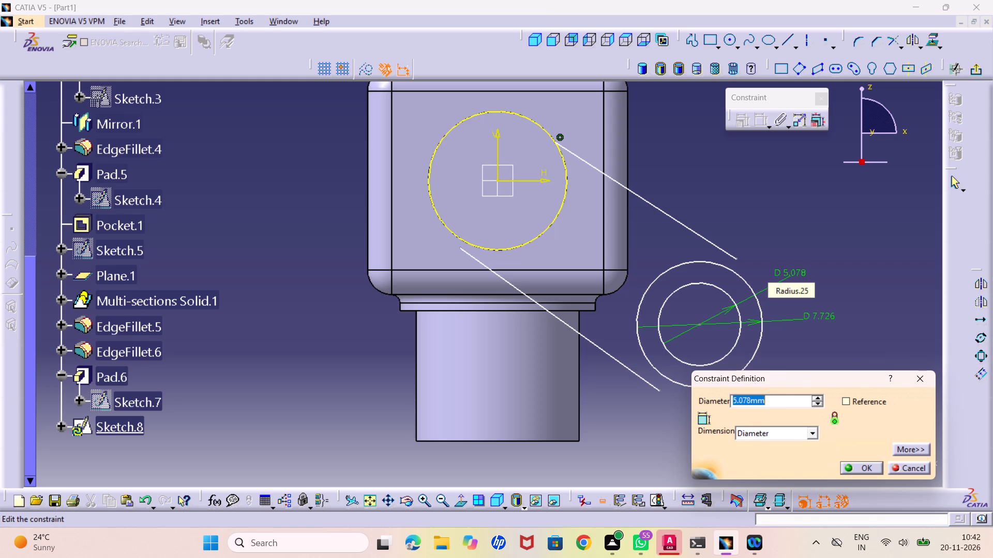
key(2)
key(Return)
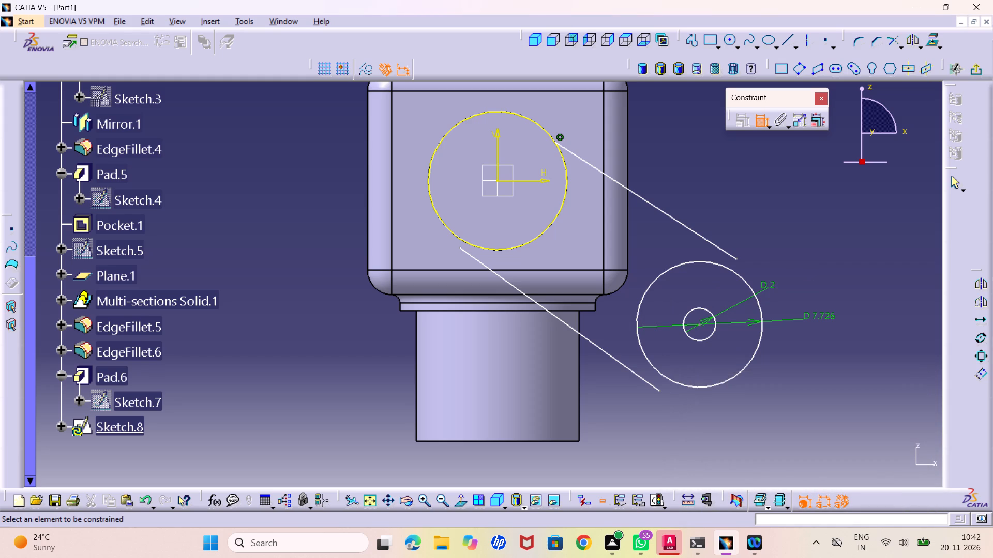
double_click(817, 314)
key(5)
key(Return)
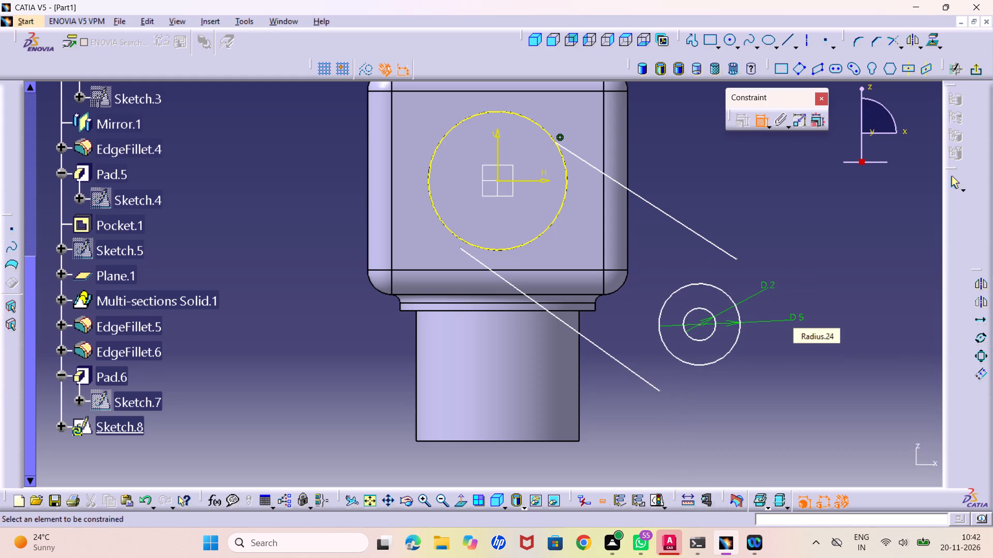
Make the lower ends of both slanted lines coincident with the 5 mm circle.
click(736, 259)
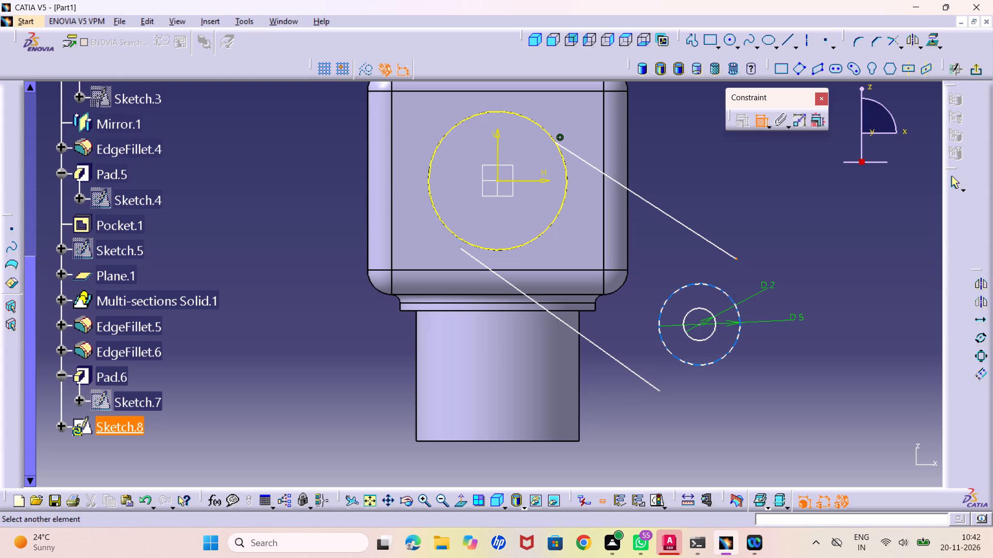
click(727, 292)
right_click(765, 248)
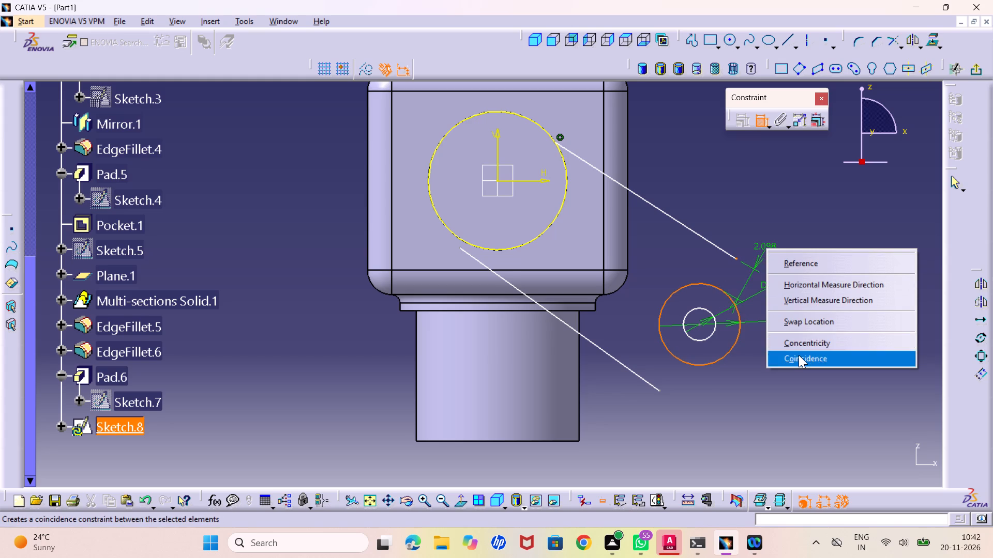
click(799, 355)
click(658, 392)
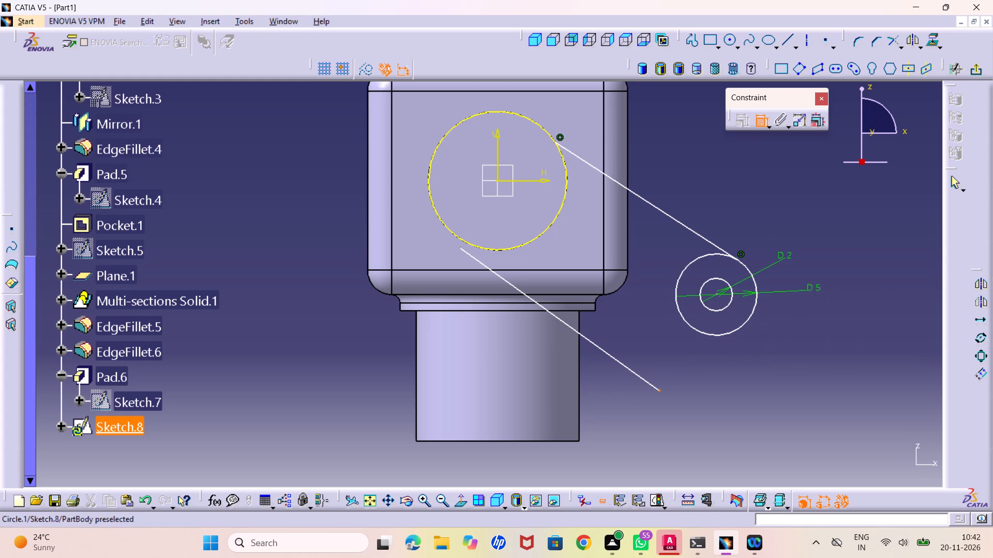
click(703, 332)
right_click(733, 362)
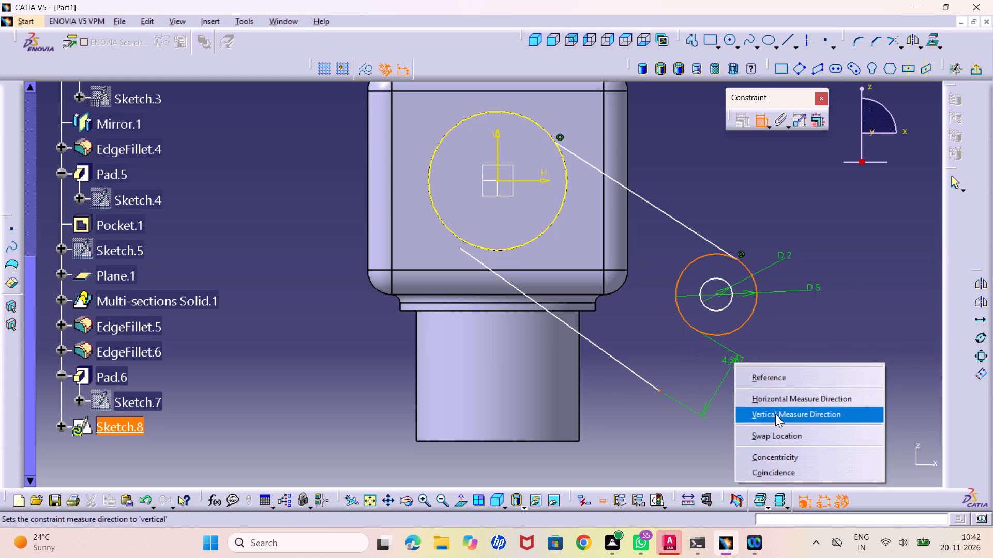
click(759, 473)
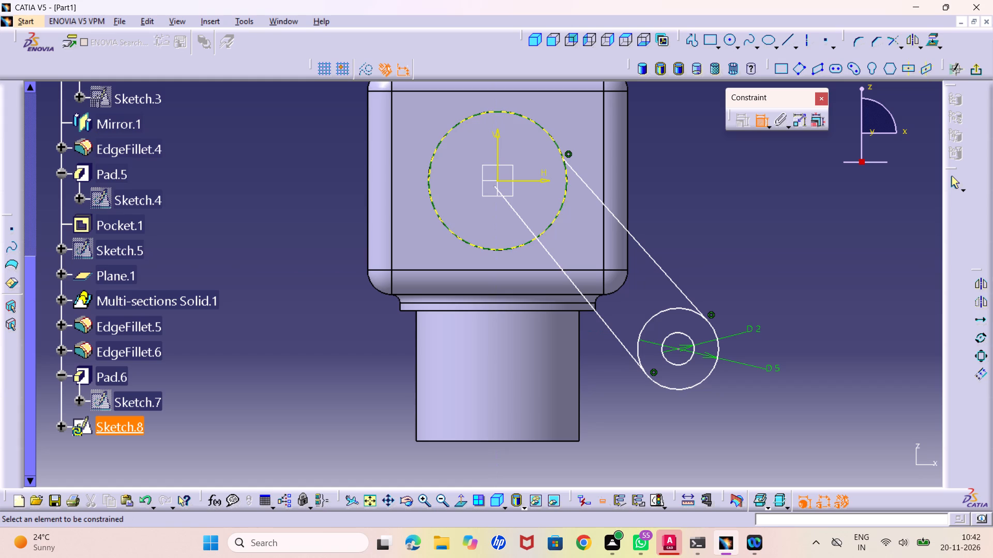
Make the upper end of the lower slanted line coincident with the projected boss circle.
click(493, 187)
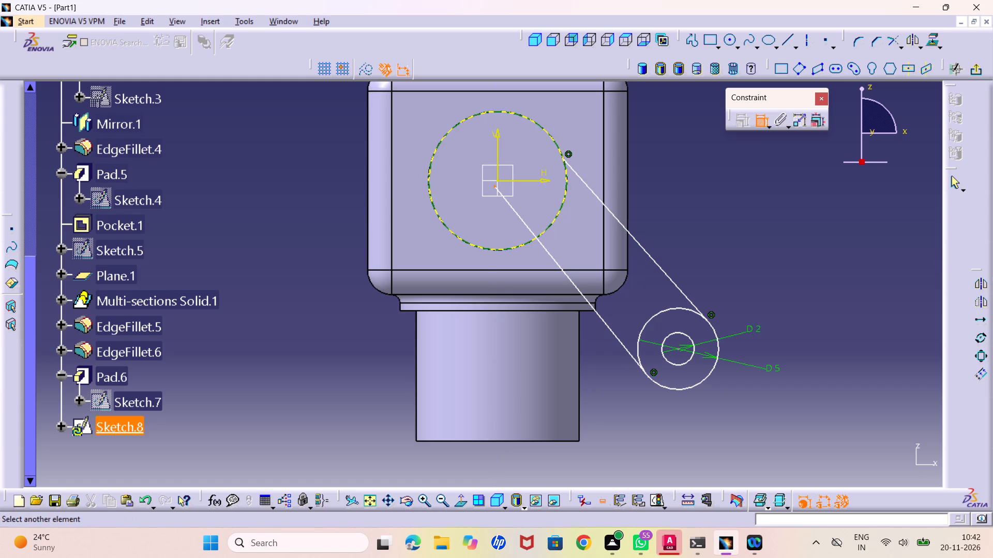
click(471, 243)
right_click(451, 257)
click(487, 429)
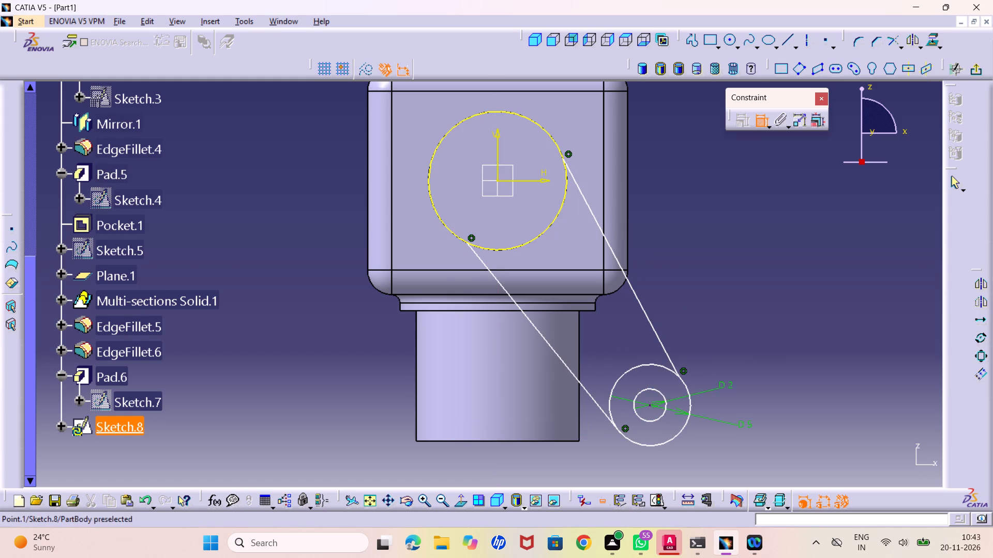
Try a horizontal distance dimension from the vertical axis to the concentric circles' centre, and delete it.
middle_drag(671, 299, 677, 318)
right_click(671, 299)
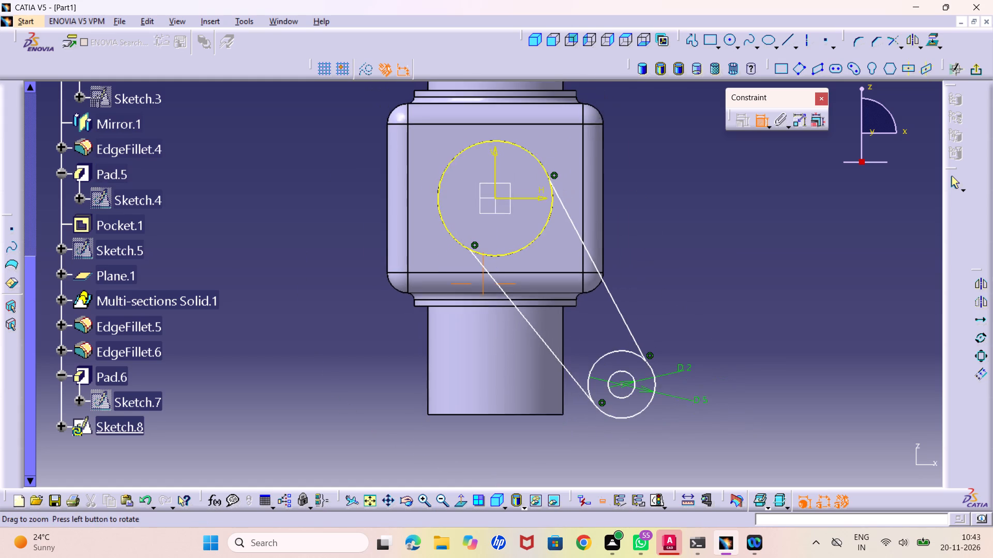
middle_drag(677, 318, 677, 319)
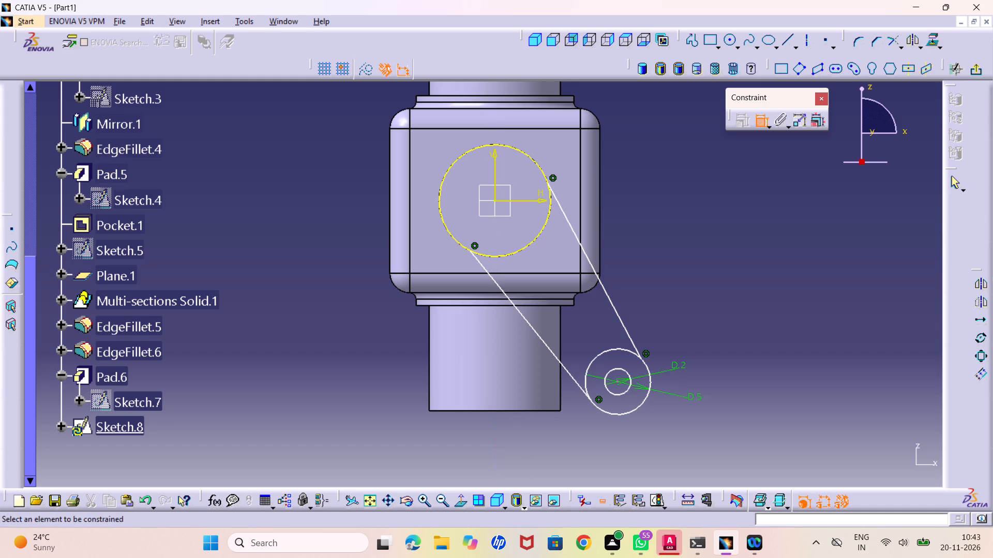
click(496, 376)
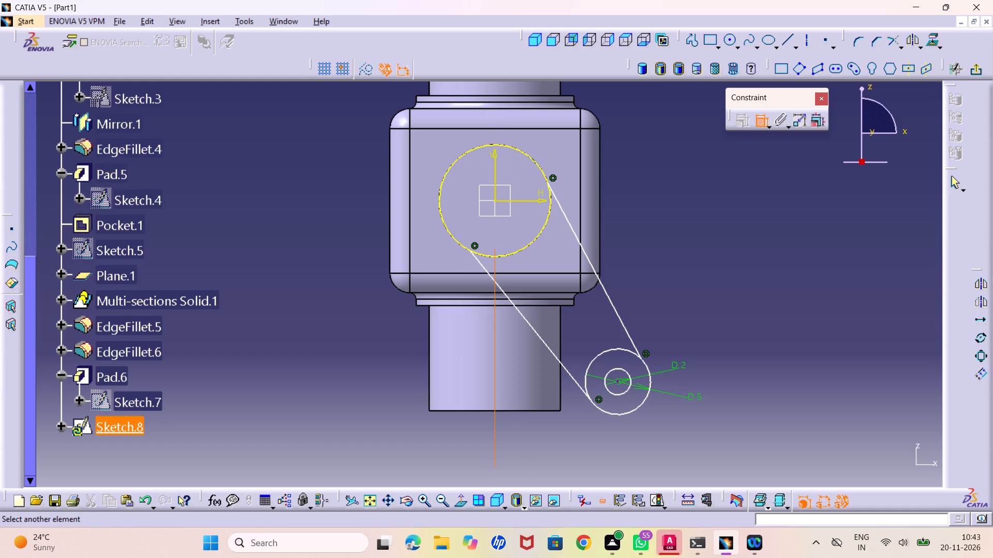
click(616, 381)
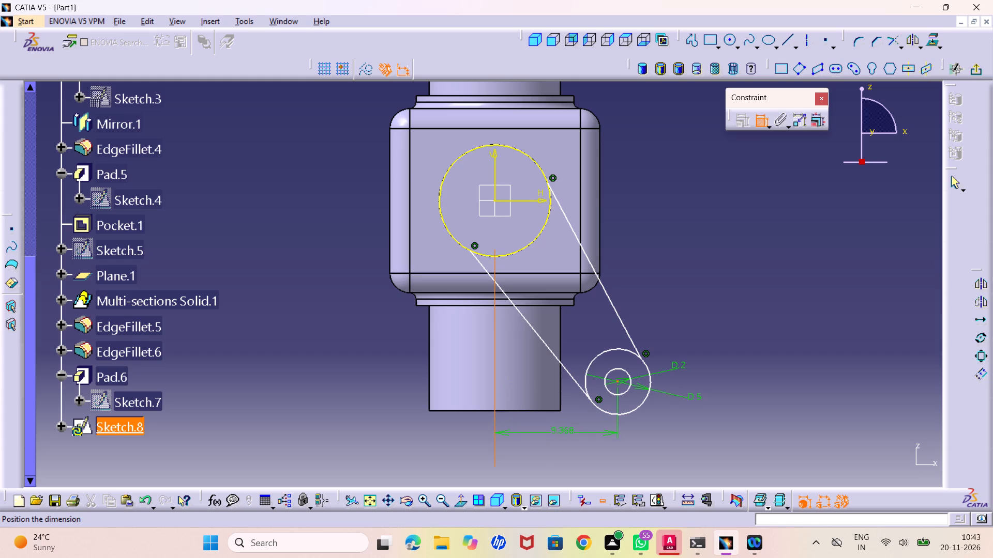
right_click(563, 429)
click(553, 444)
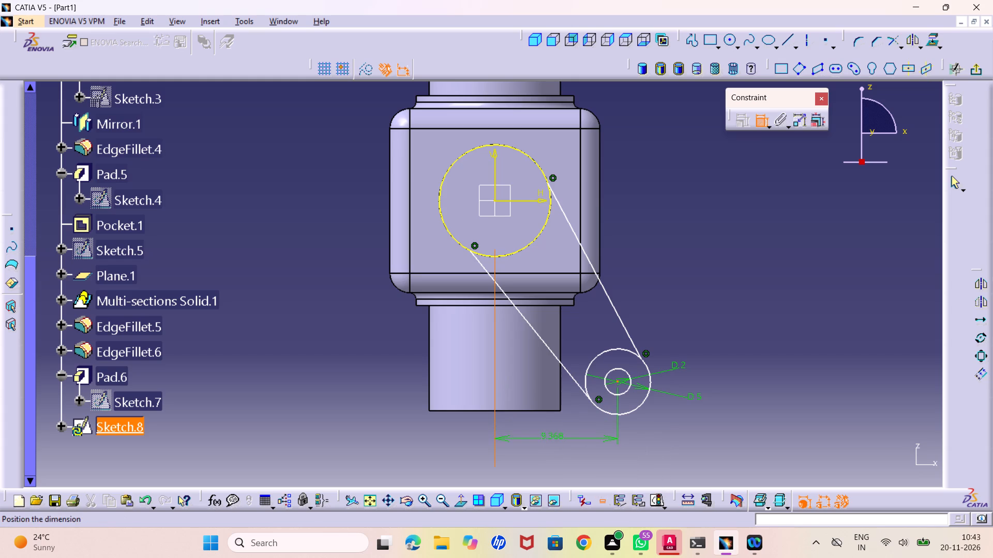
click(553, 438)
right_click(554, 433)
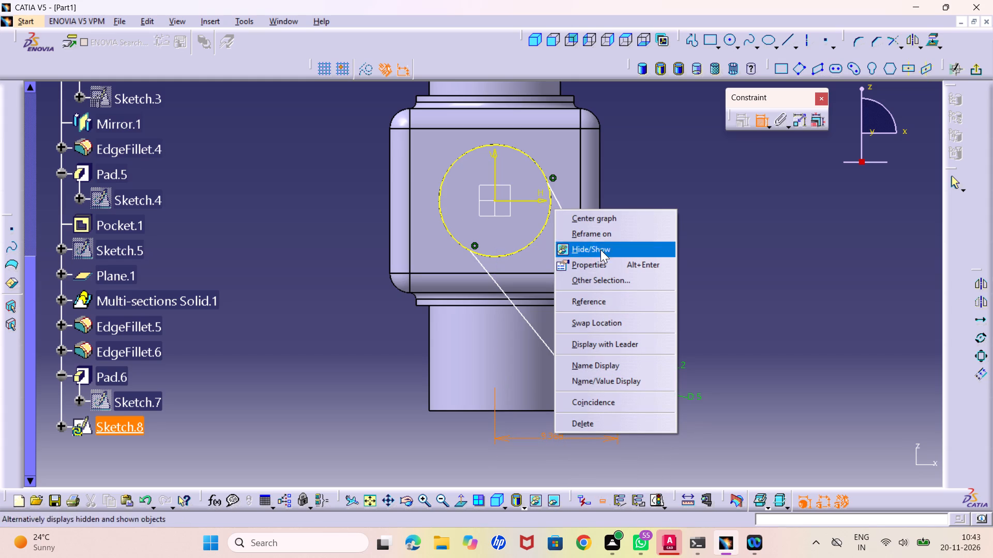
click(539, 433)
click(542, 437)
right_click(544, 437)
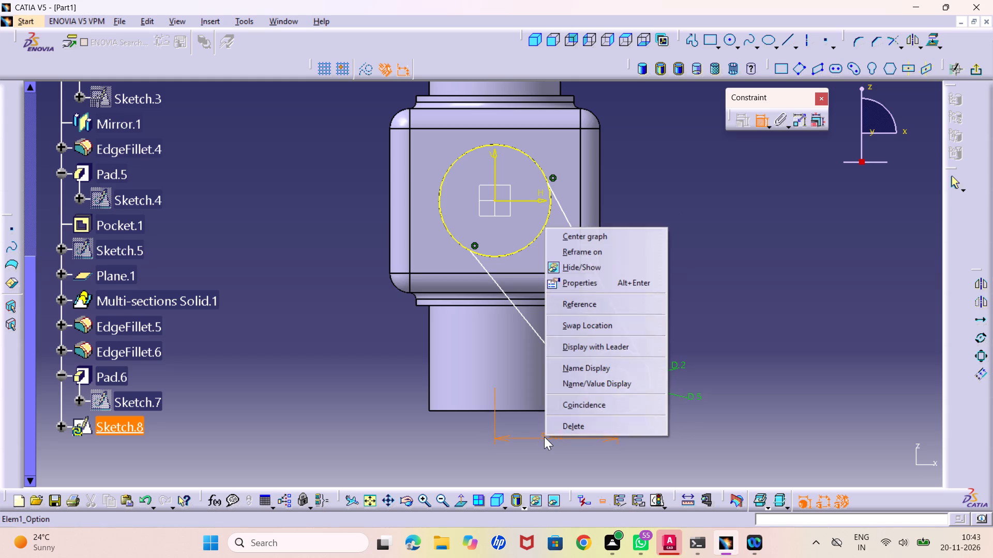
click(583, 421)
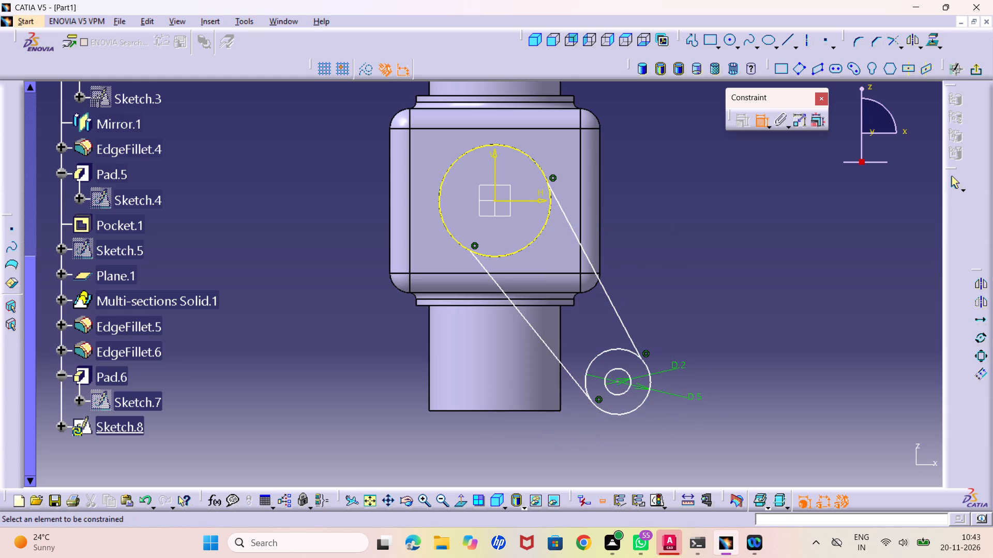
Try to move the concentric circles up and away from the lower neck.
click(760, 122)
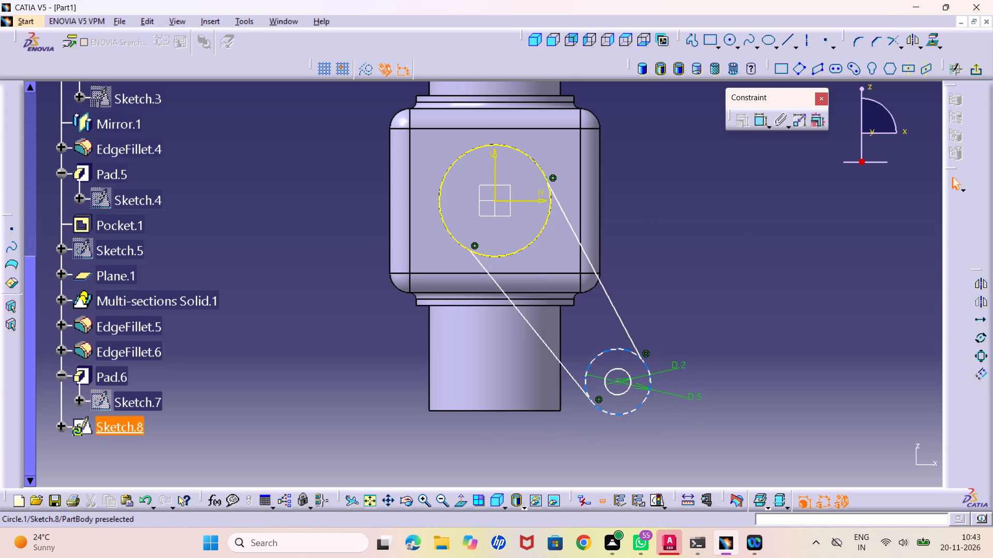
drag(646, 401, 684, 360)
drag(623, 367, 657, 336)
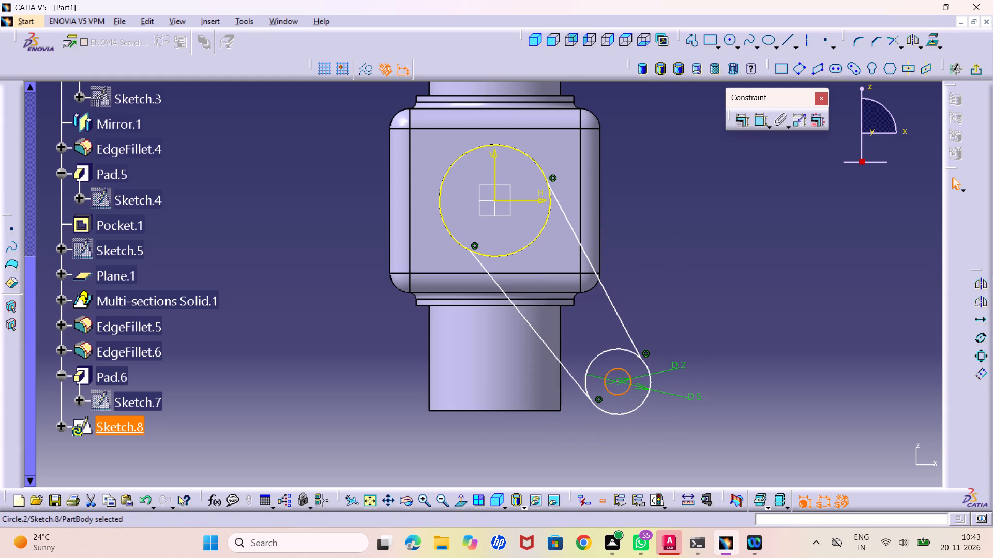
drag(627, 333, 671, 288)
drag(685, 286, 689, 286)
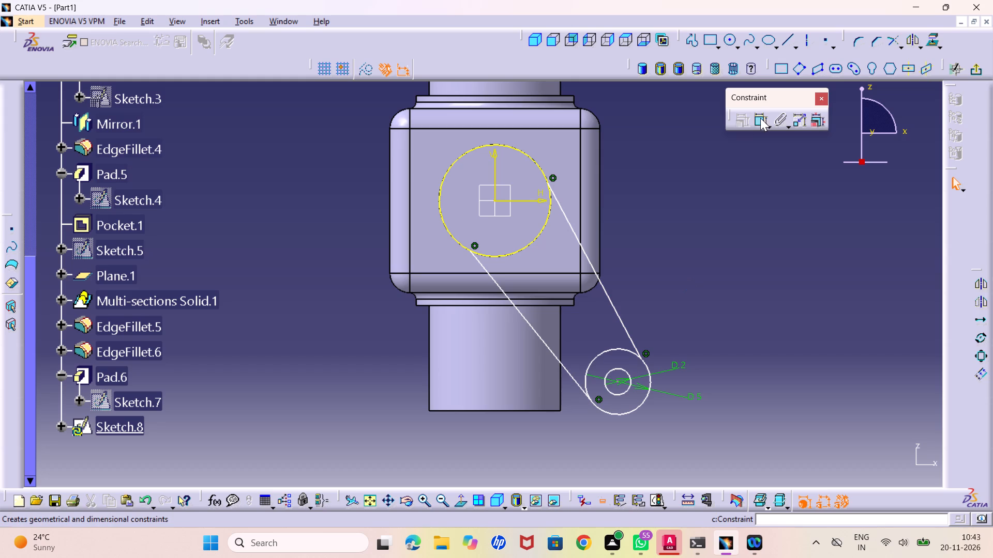
Constrain the distance between the concentric circles' centre and the projected boss circle's centre to 14 mm.
double_click(760, 118)
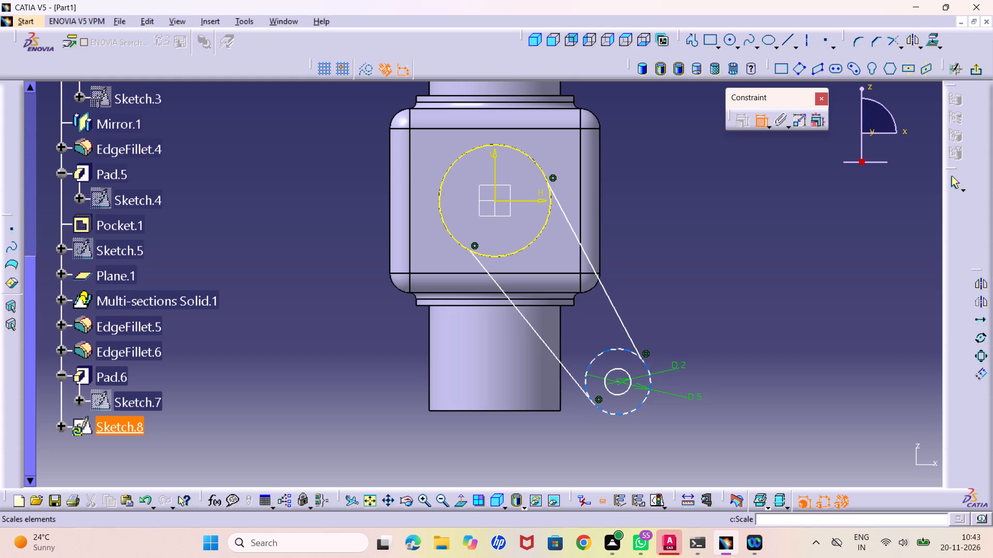
click(615, 380)
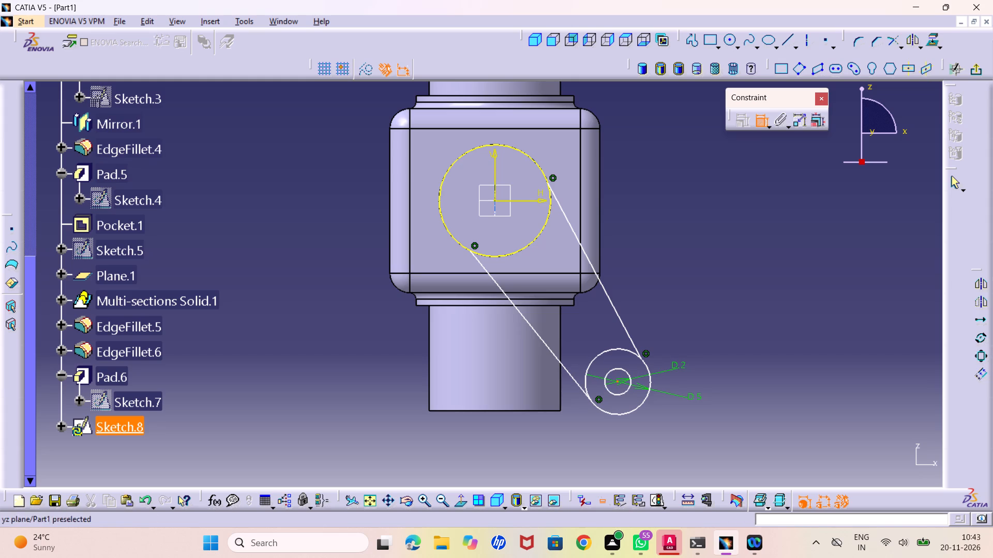
click(495, 201)
click(655, 175)
double_click(655, 169)
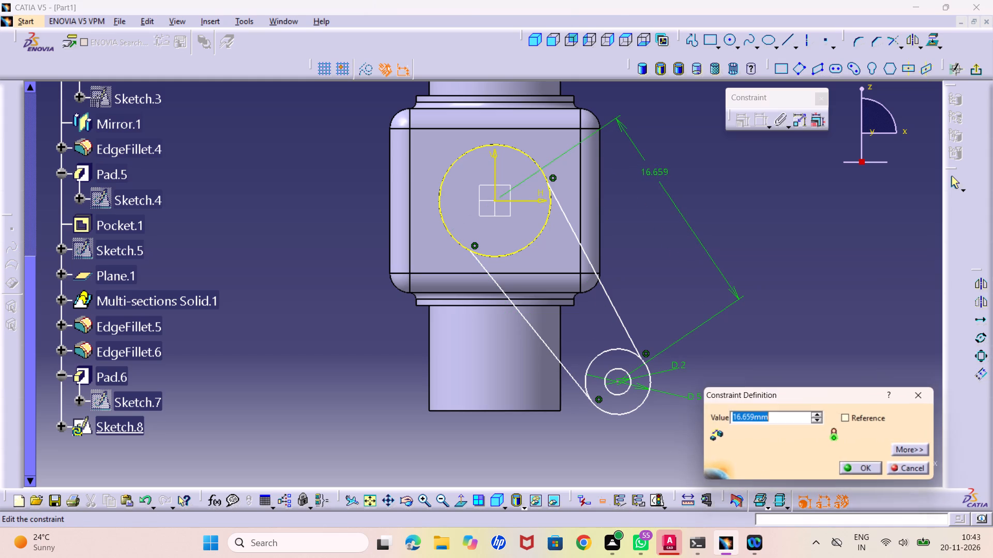
text(14)
key(Return)
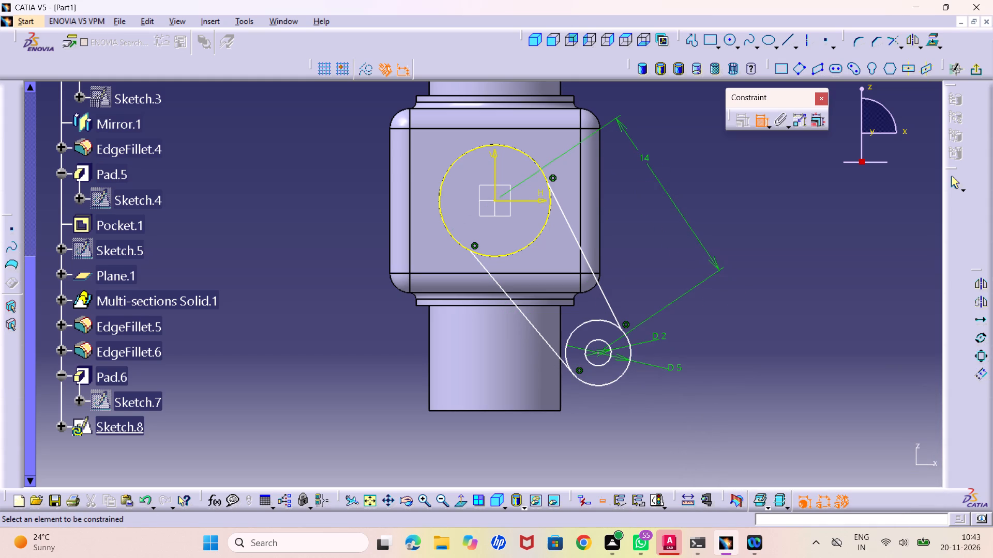
Make both slanted lines tangent to the 5 mm outer circle of the lever eye.
click(615, 318)
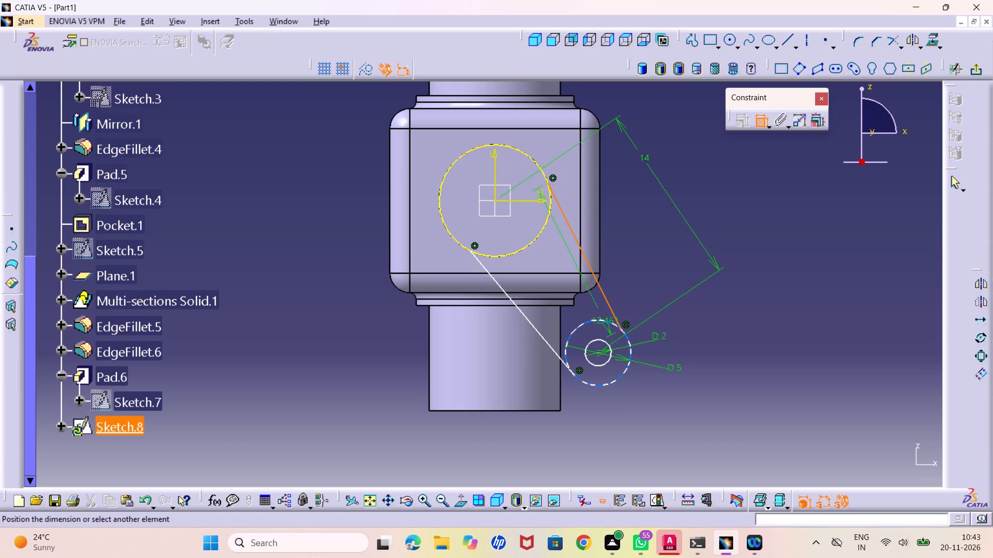
click(605, 323)
right_click(659, 291)
click(691, 351)
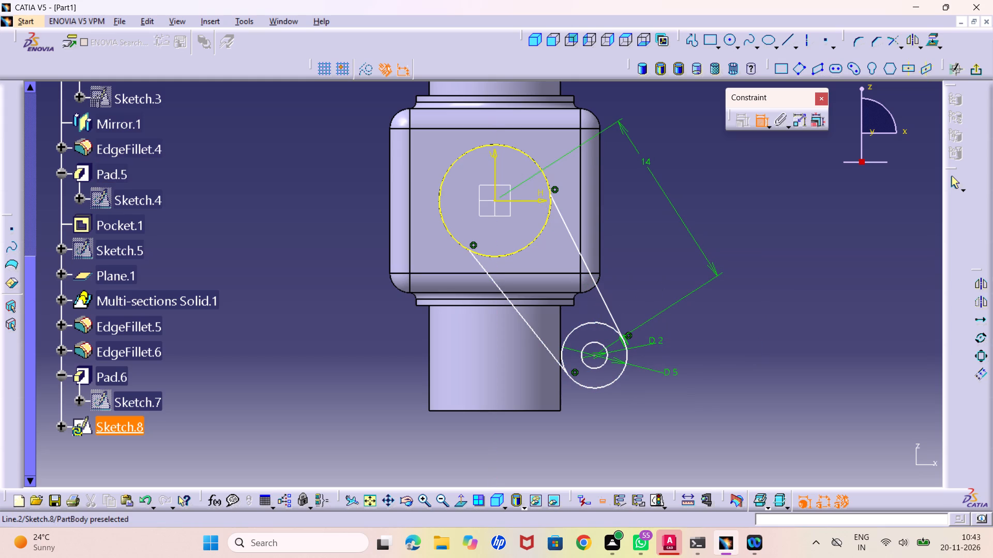
click(545, 345)
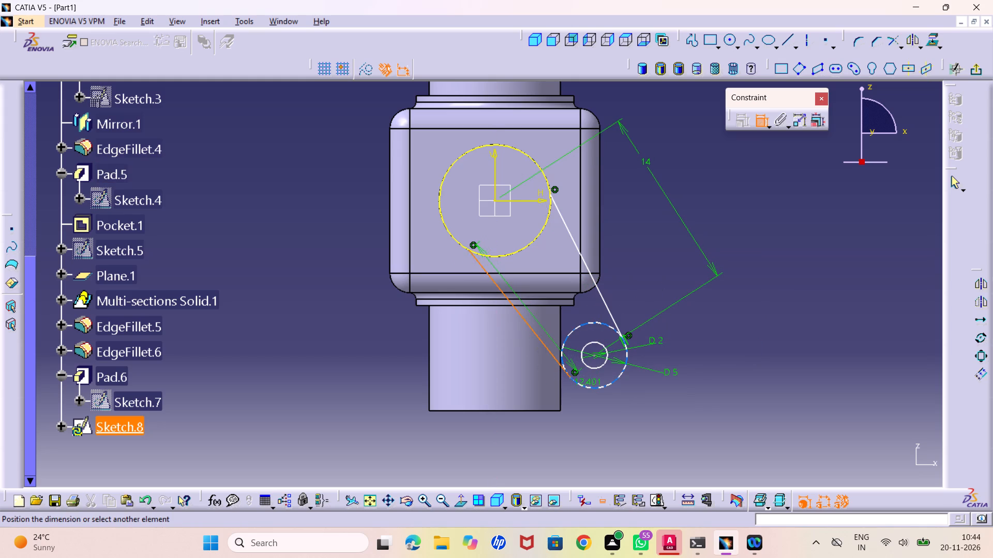
click(588, 386)
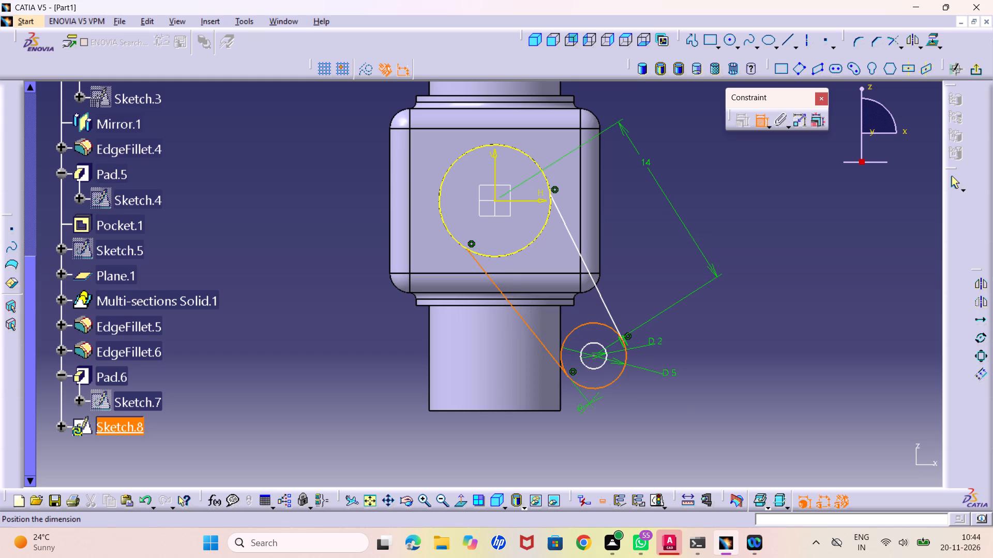
right_click(581, 411)
click(608, 465)
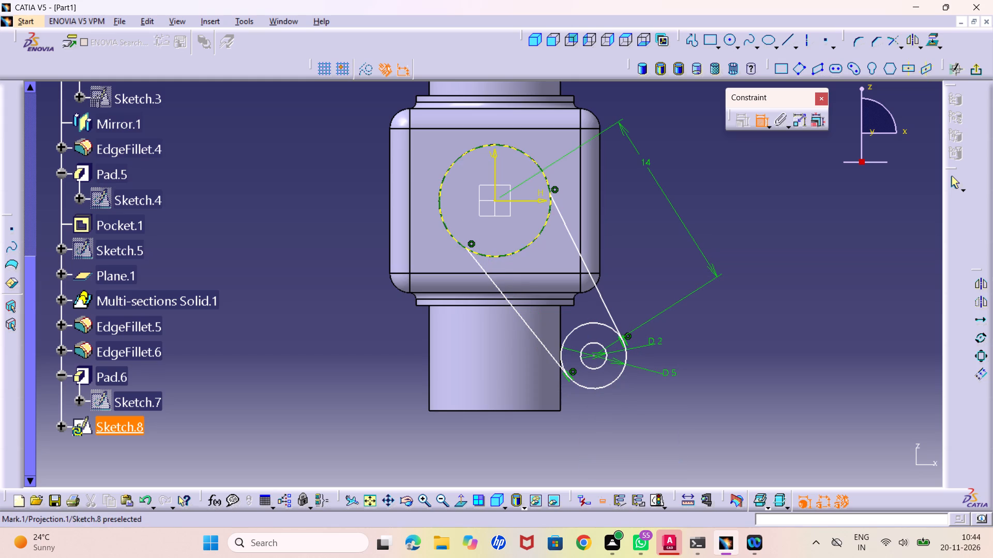
Make both slanted lines tangent to the projected boss circle.
click(548, 214)
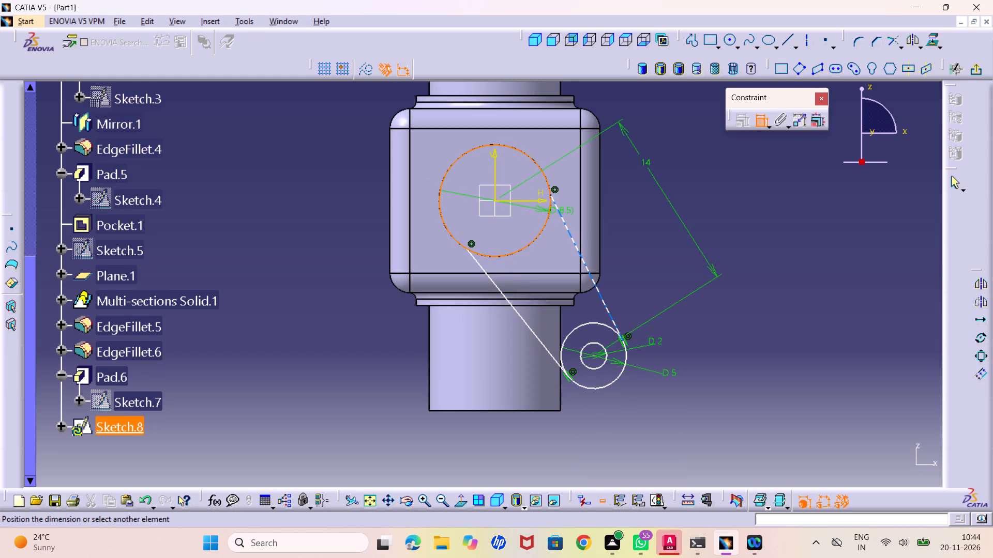
click(561, 213)
right_click(590, 195)
click(613, 311)
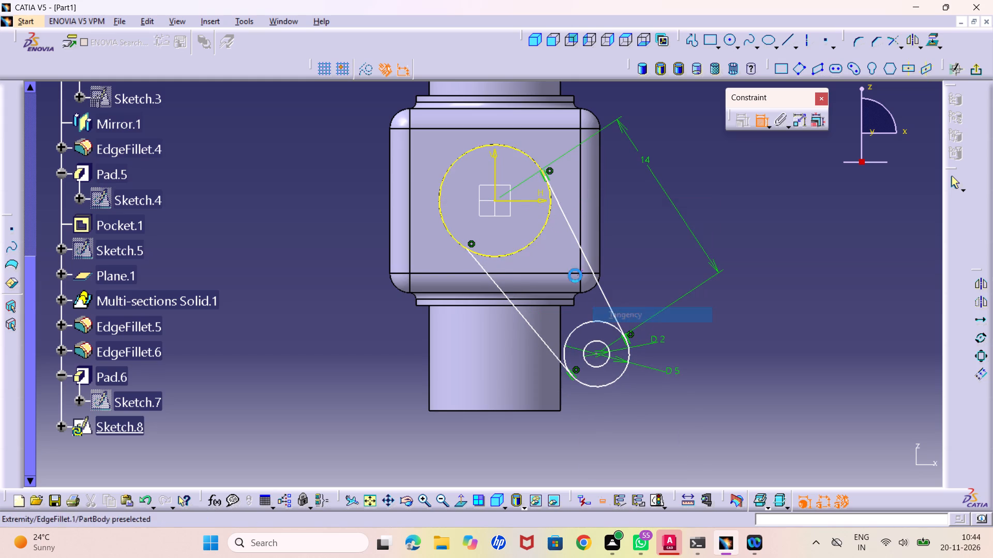
click(494, 255)
click(489, 276)
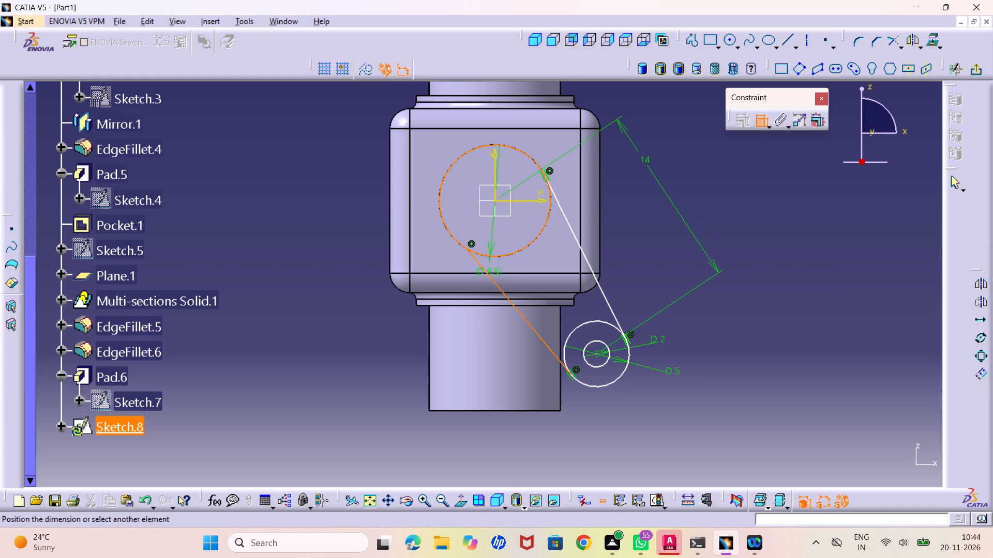
right_click(400, 274)
click(431, 393)
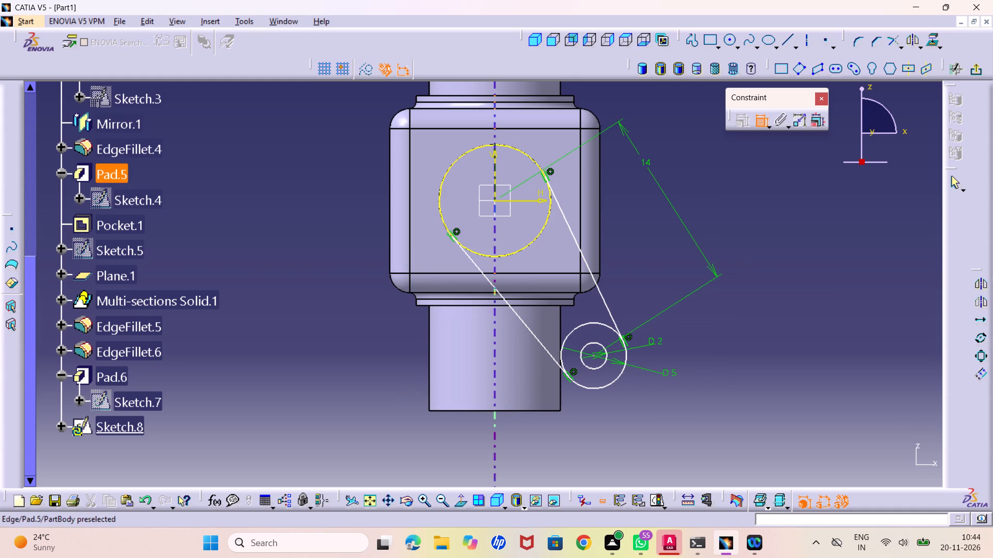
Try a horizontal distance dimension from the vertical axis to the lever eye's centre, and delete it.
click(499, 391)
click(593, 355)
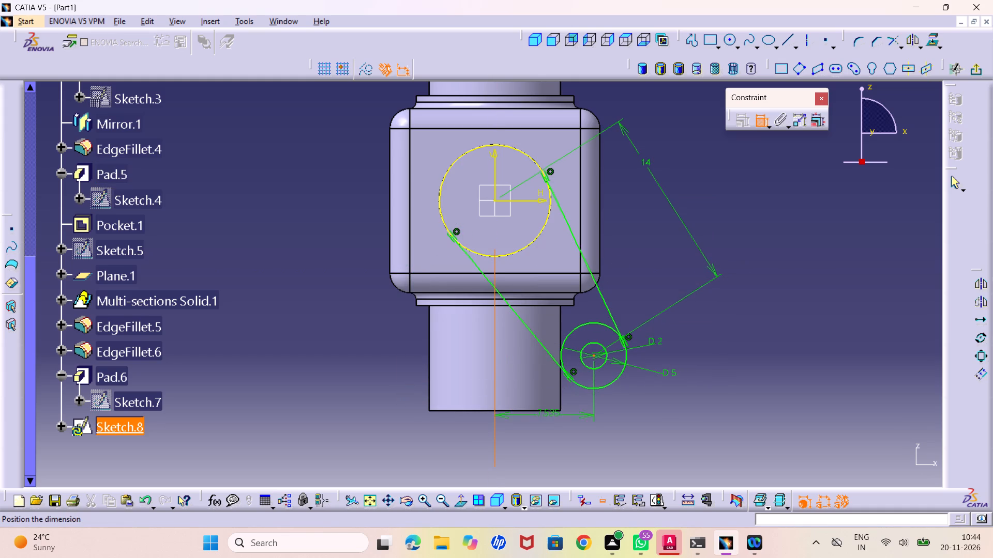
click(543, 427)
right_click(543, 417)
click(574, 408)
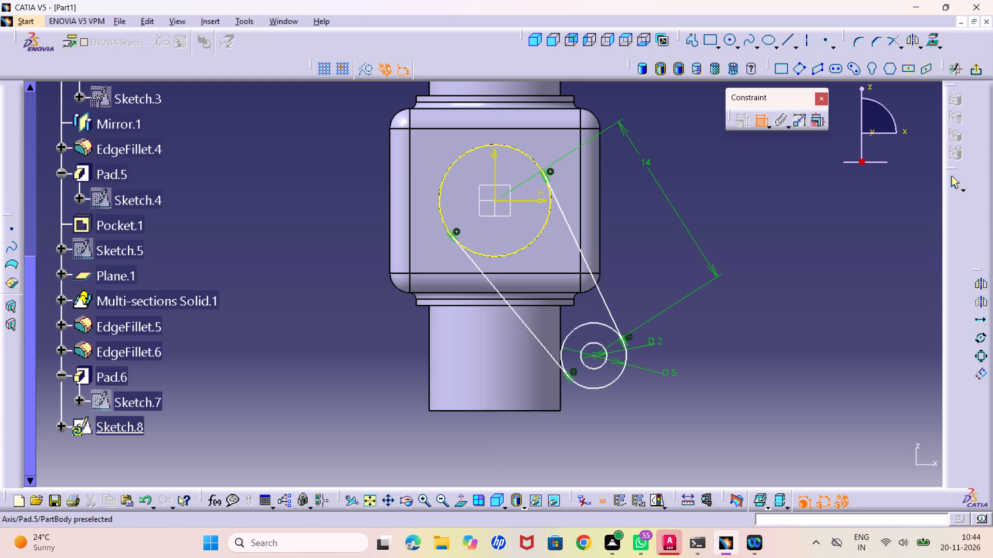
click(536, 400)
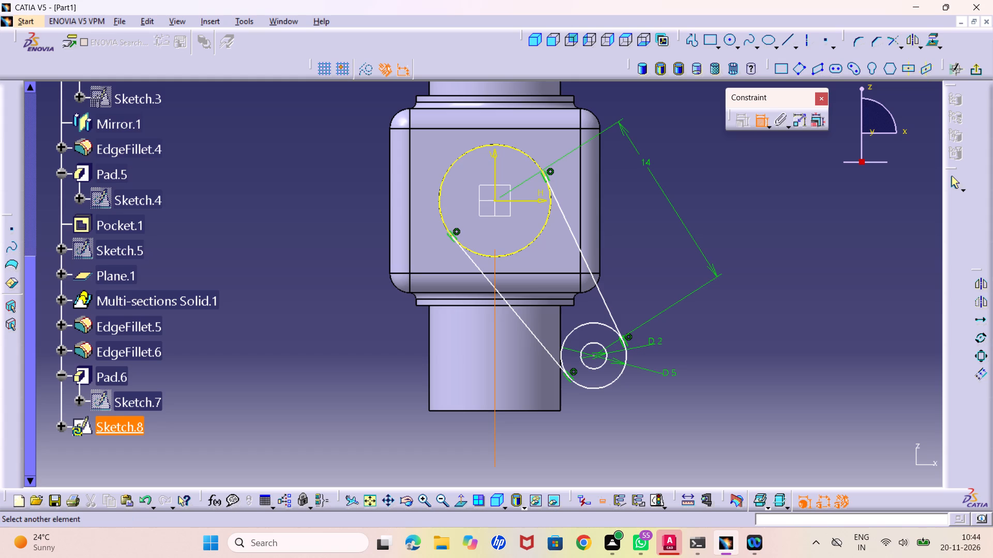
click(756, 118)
Swing the lever eye's circles up and outward until their centre is about 11 mm from the vertical axis.
drag(616, 382, 637, 367)
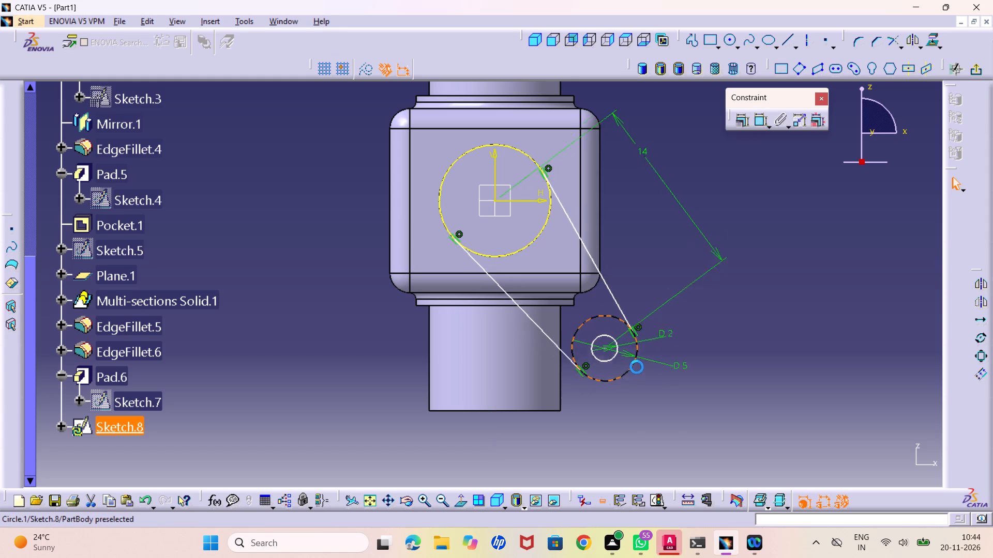
drag(637, 367, 670, 346)
drag(736, 276, 739, 264)
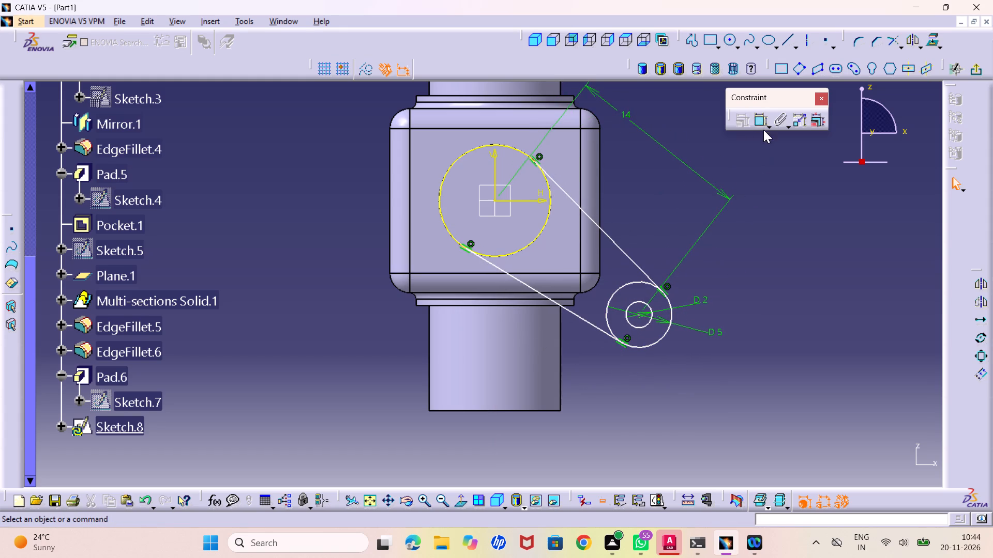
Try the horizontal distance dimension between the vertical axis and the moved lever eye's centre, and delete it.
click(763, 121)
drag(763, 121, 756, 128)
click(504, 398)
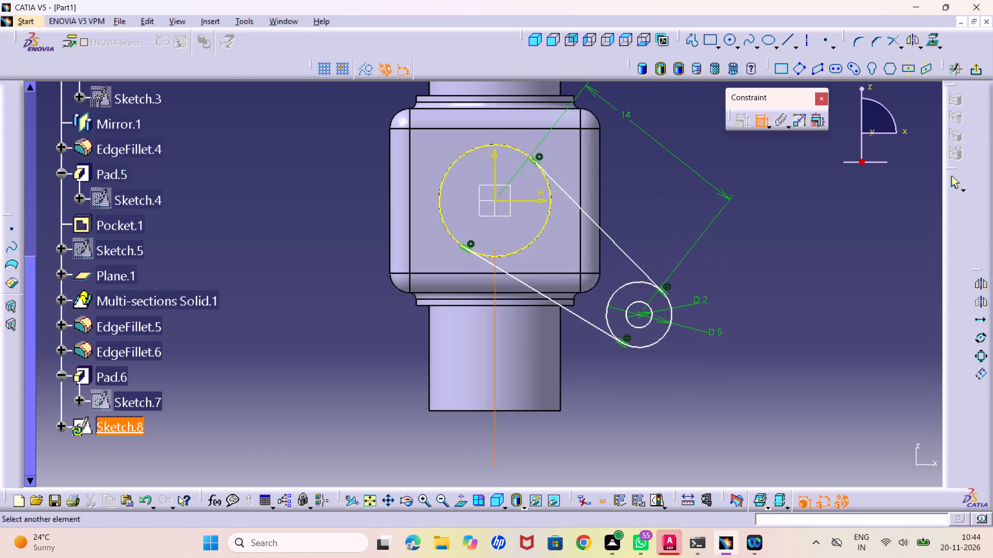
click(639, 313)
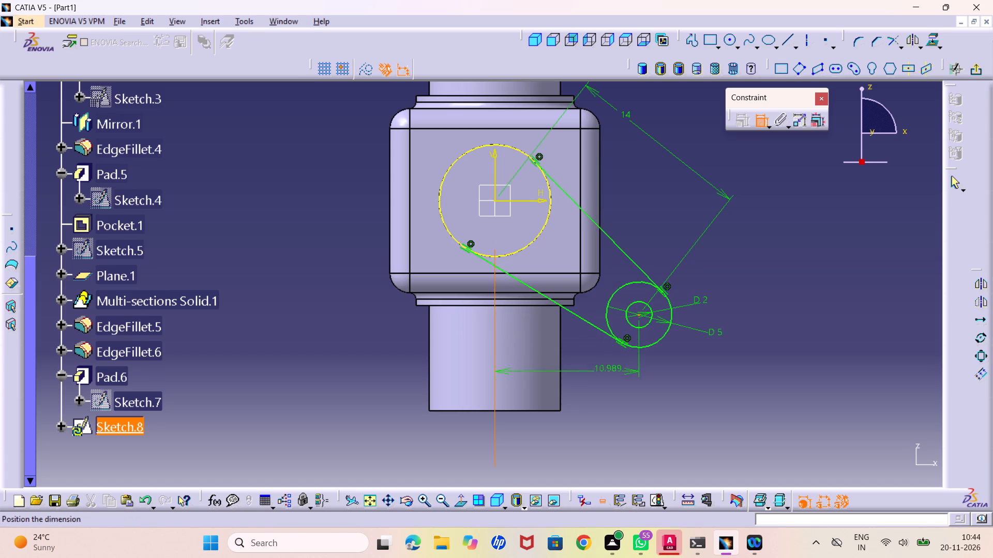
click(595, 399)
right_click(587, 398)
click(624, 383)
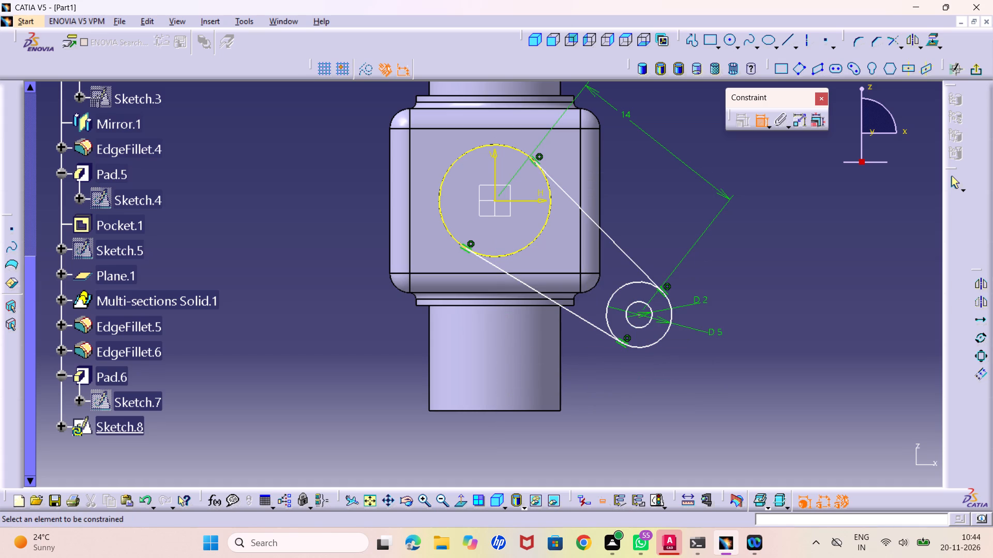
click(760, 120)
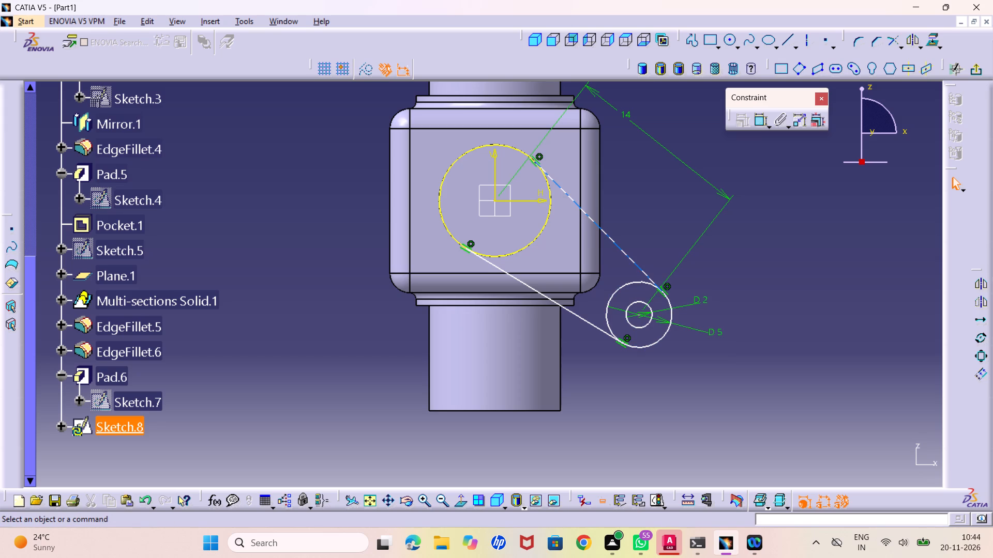
Swing the lever arm further up by its upper slanted line, placing the eye's centre about 12.6 mm from the vertical axis.
drag(645, 272, 682, 241)
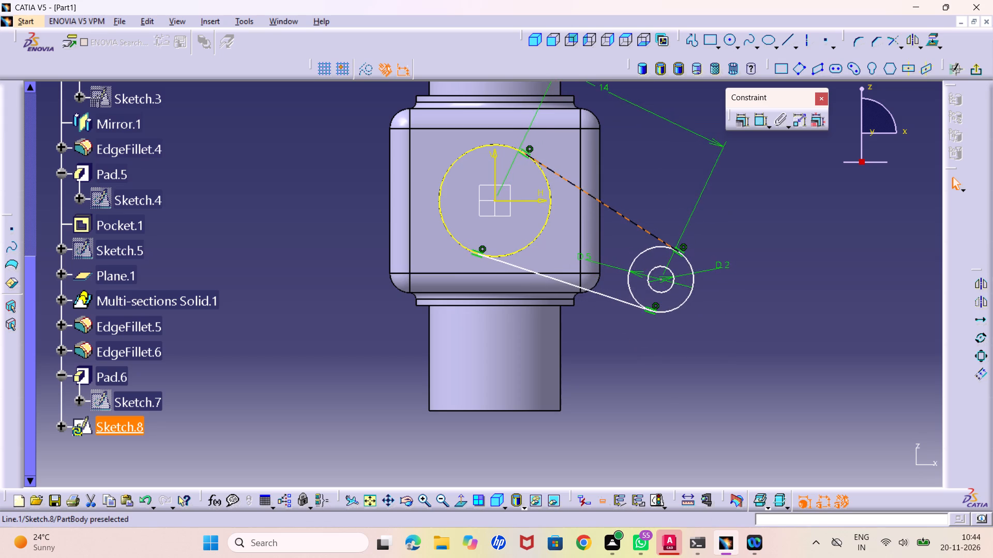
drag(682, 241, 682, 242)
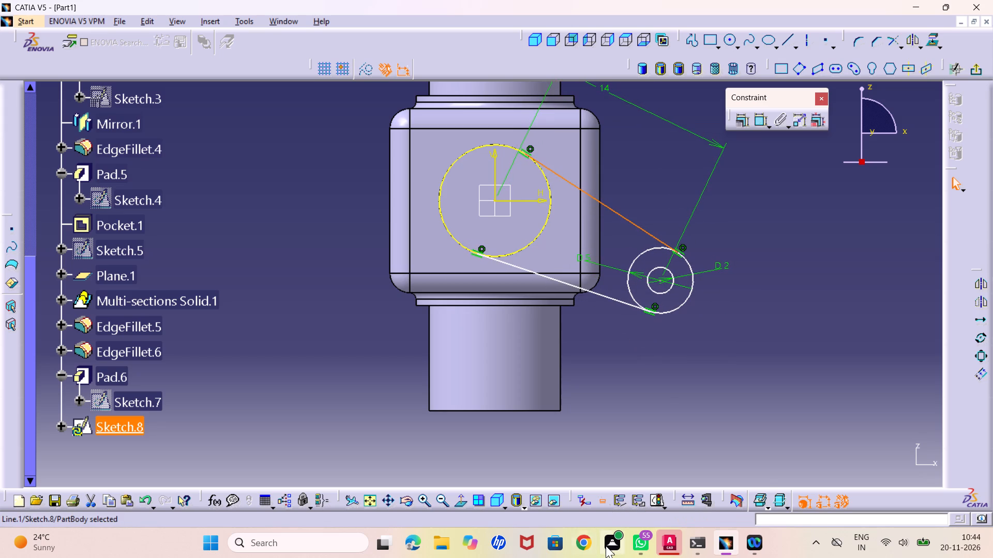
click(684, 390)
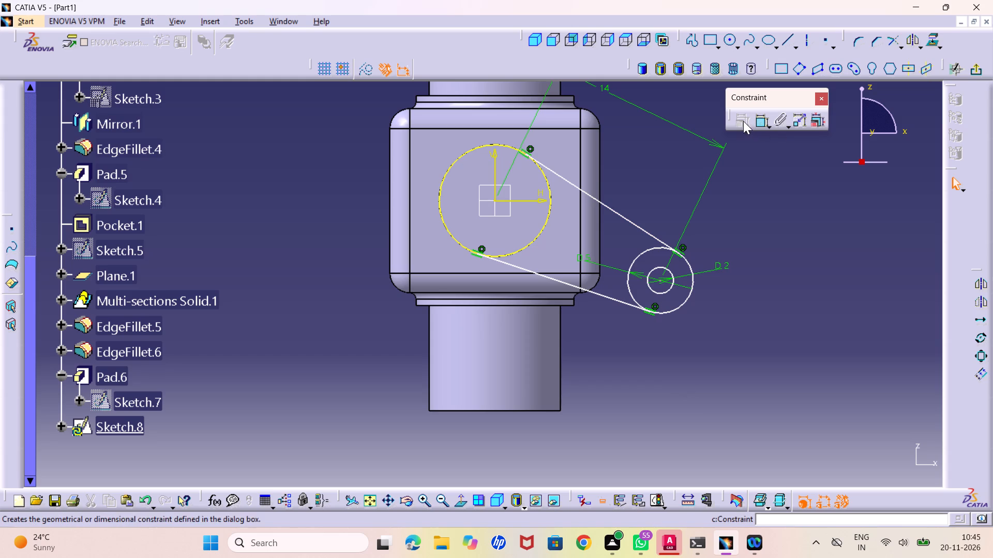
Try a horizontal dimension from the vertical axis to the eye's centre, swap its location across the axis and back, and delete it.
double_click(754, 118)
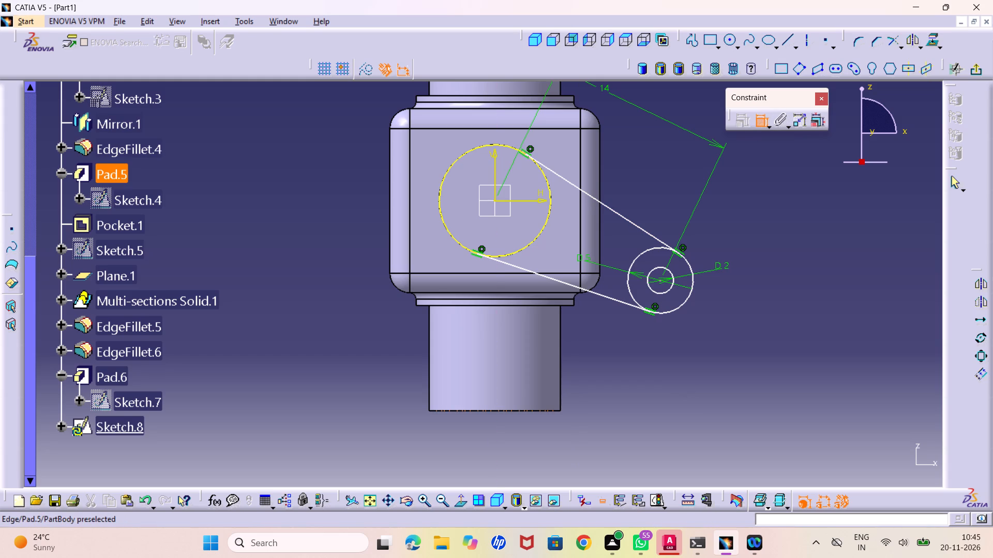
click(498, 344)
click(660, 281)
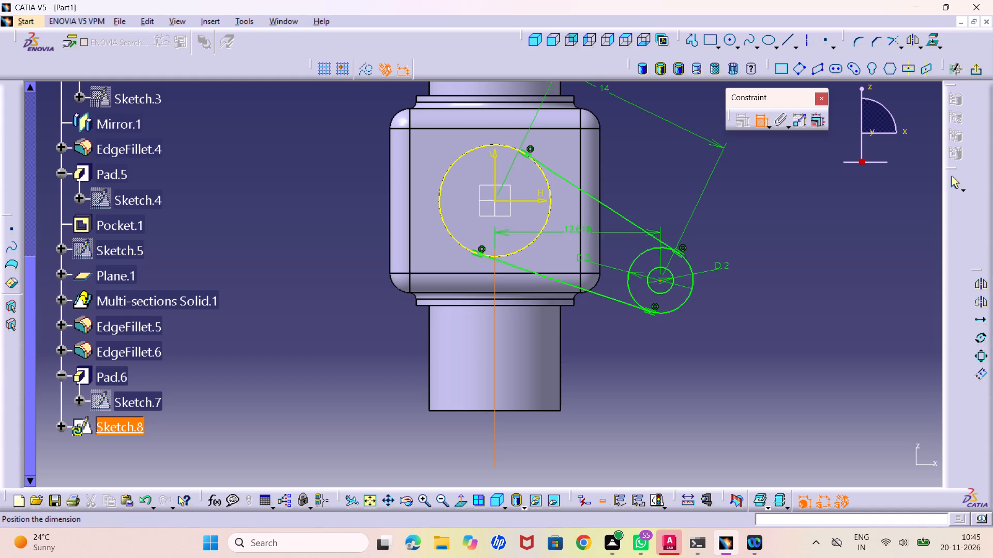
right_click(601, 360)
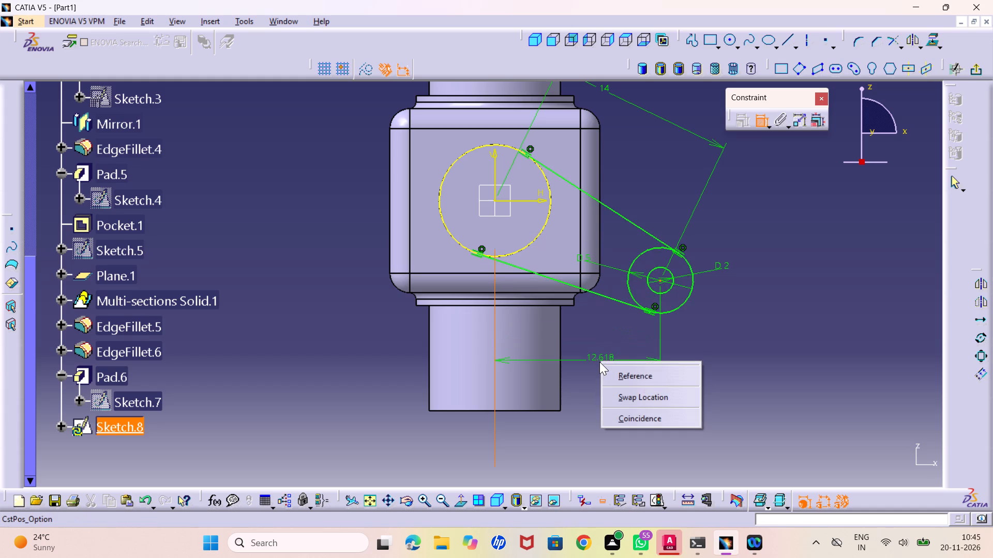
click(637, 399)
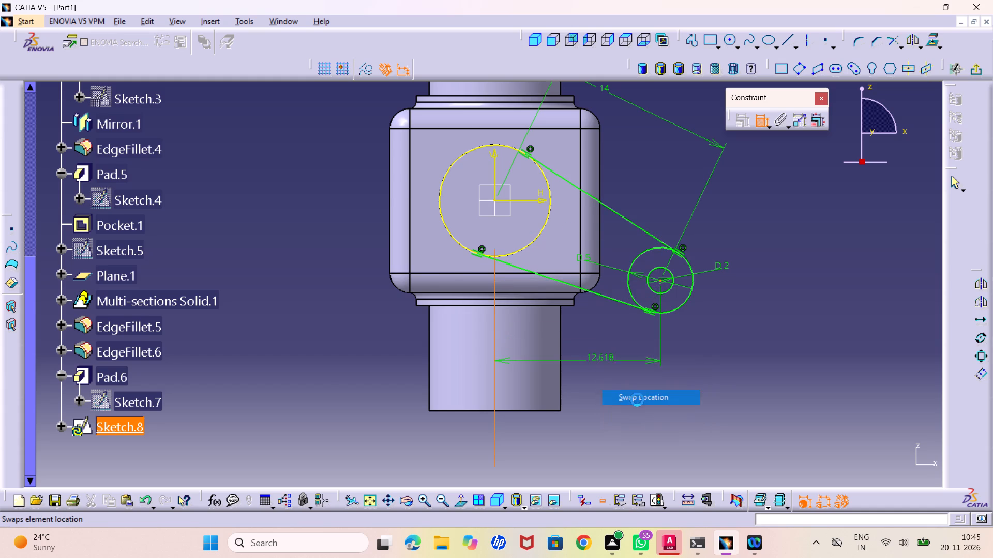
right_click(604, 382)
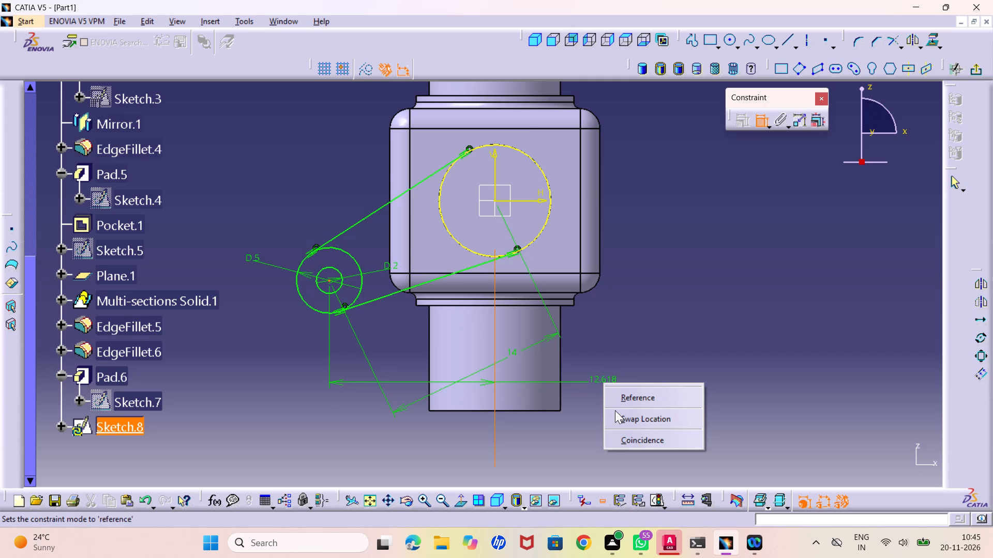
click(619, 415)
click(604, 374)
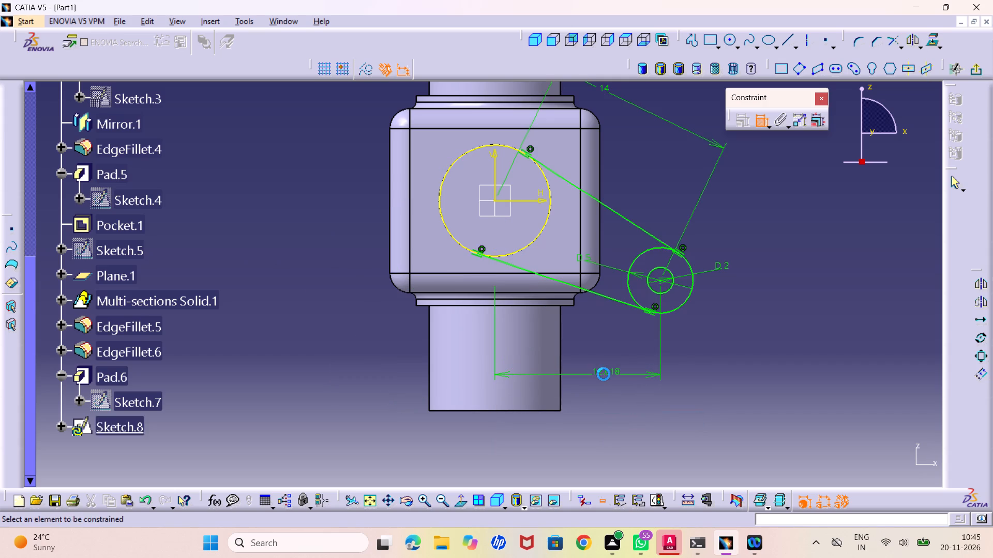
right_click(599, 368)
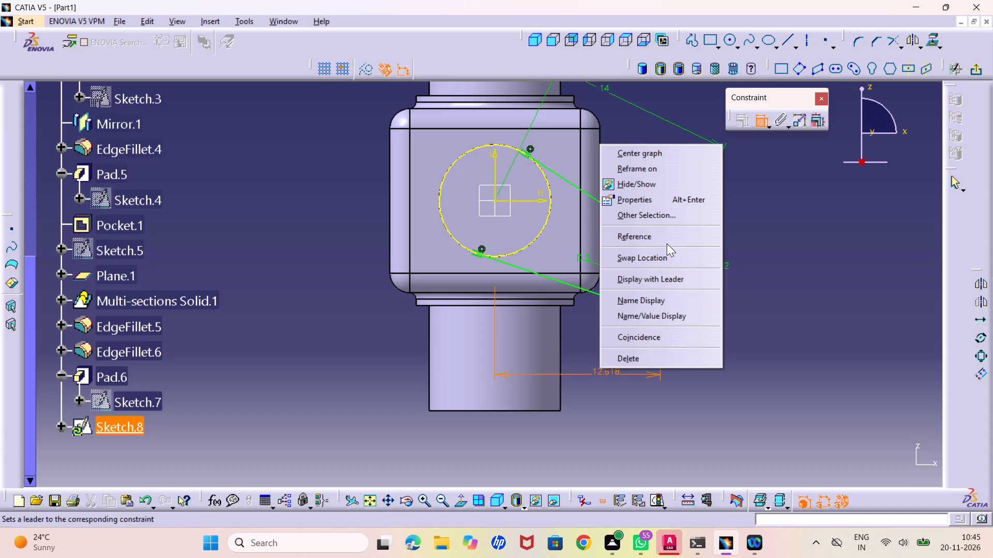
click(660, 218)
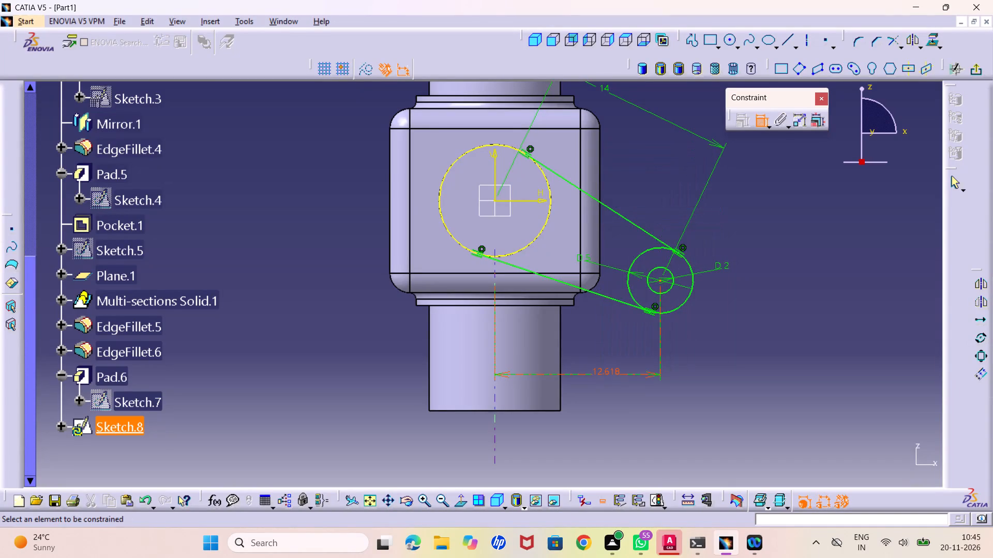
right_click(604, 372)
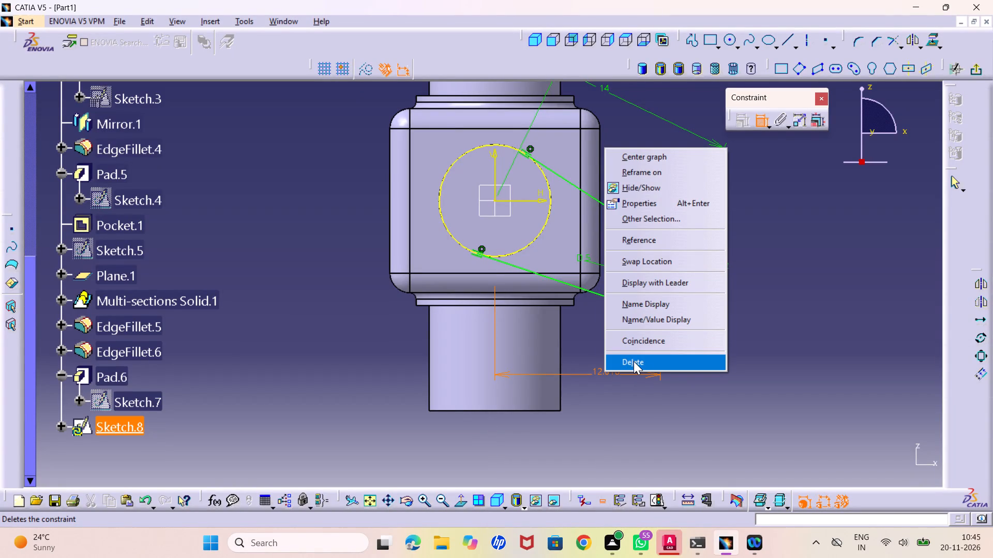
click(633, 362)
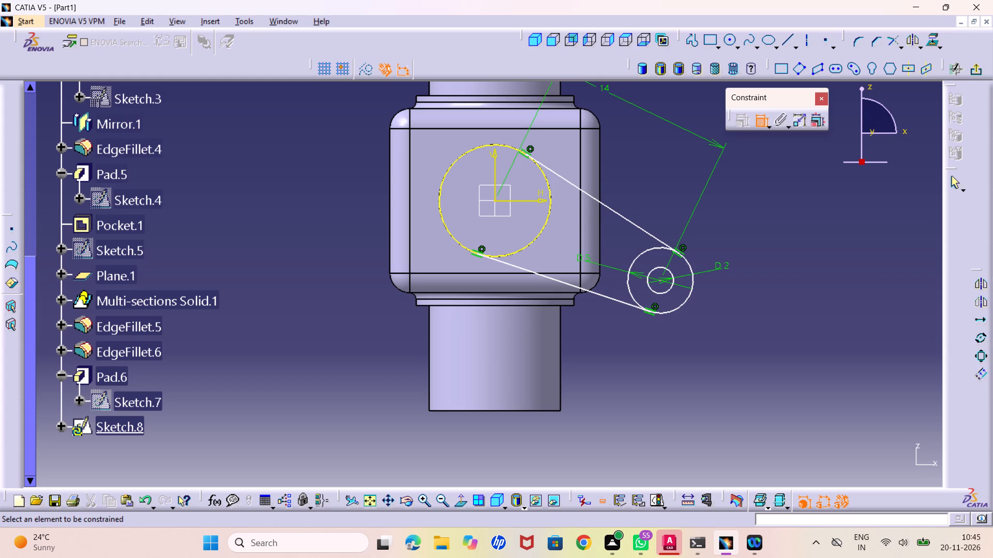
Draw an axis line about 7.6 mm long from the lever eye's centre, sloping outward and down at about 337 degrees.
click(806, 41)
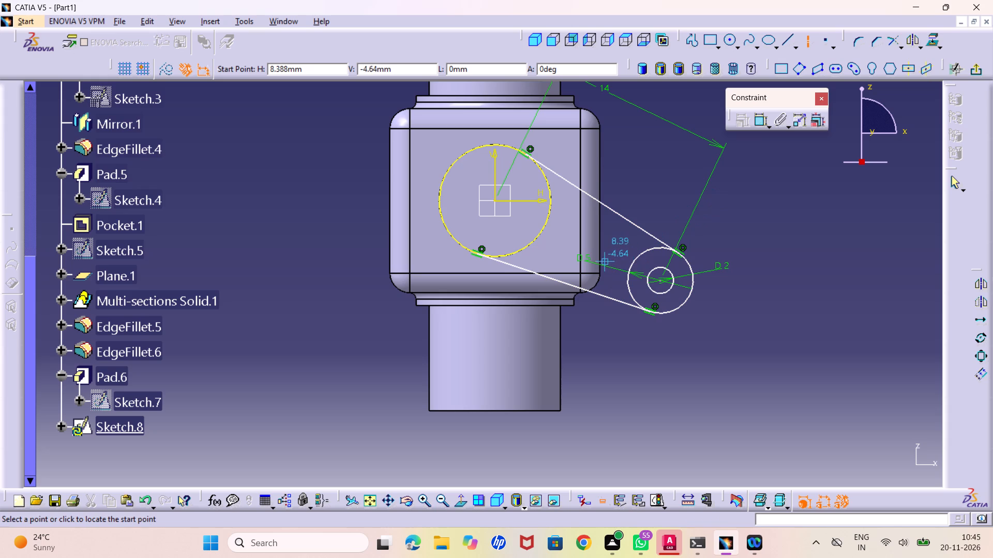
click(660, 281)
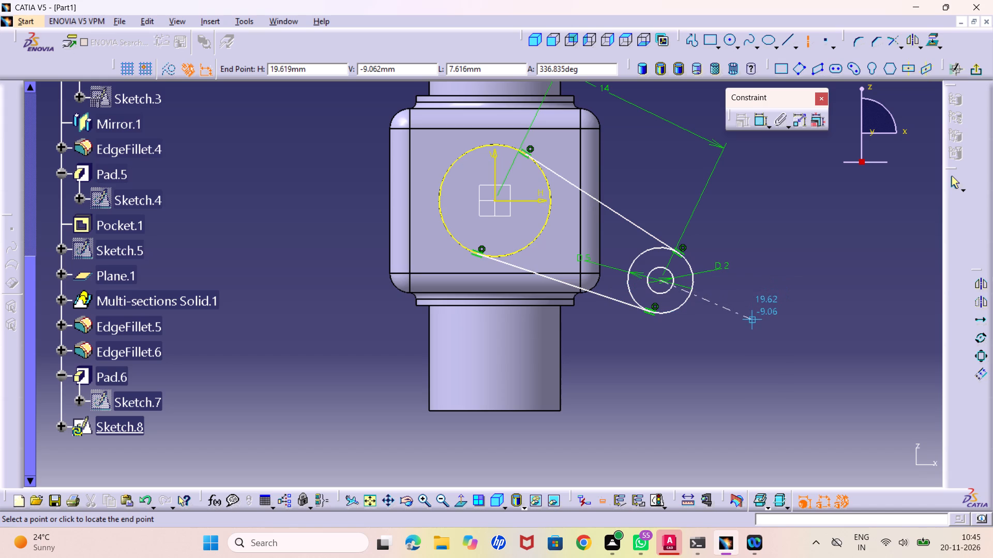
click(753, 319)
click(941, 227)
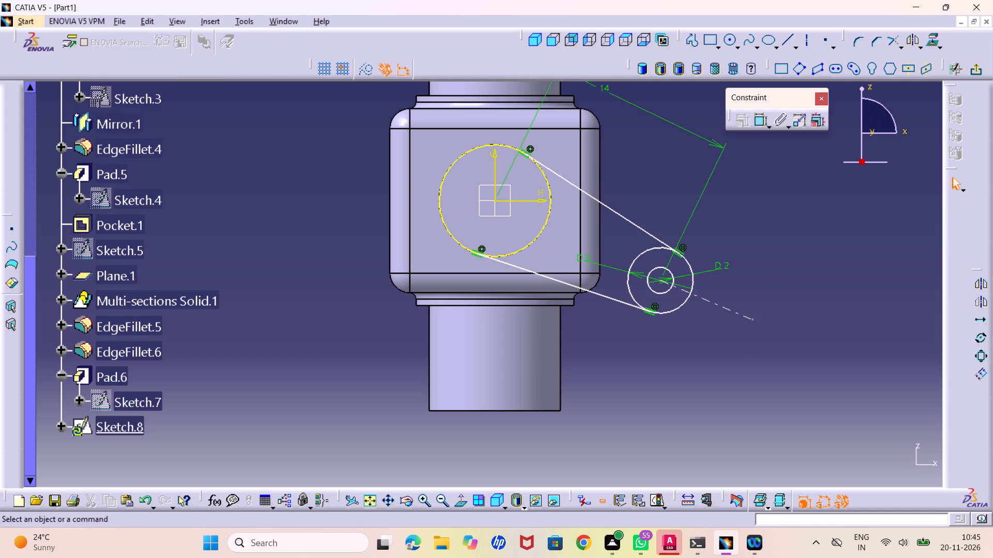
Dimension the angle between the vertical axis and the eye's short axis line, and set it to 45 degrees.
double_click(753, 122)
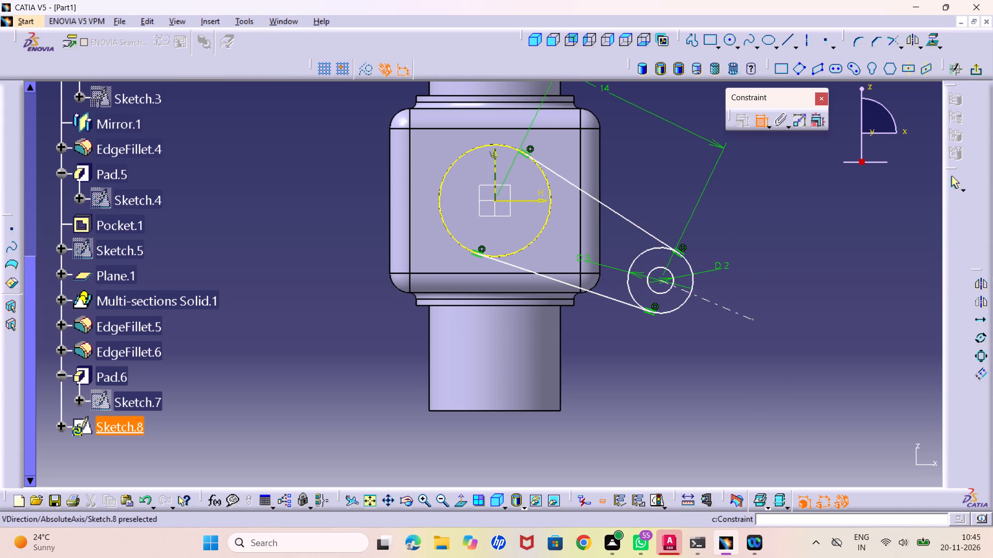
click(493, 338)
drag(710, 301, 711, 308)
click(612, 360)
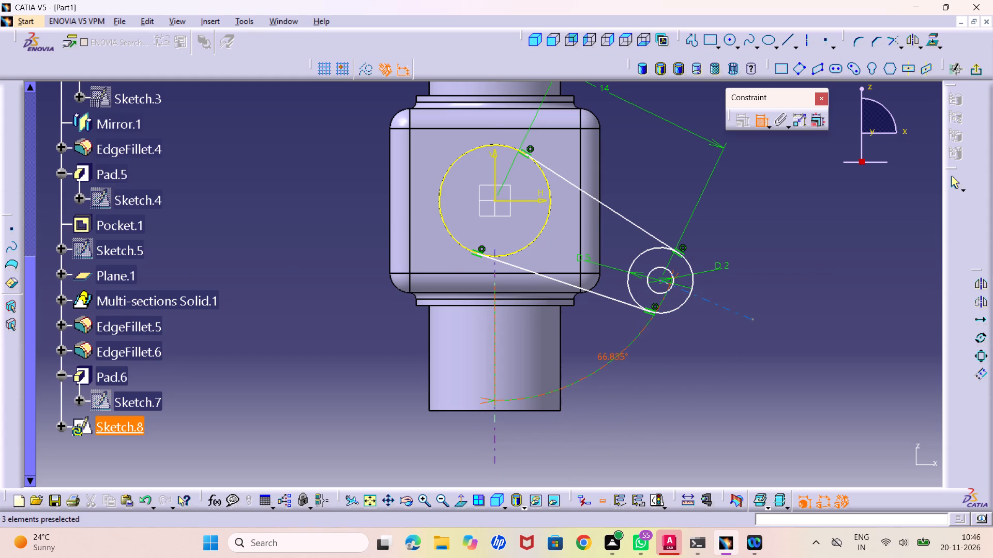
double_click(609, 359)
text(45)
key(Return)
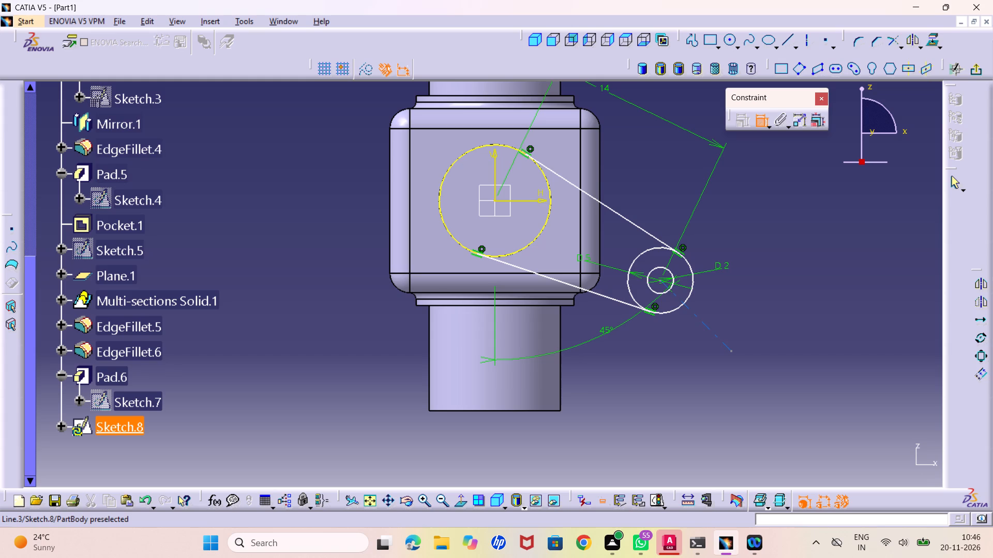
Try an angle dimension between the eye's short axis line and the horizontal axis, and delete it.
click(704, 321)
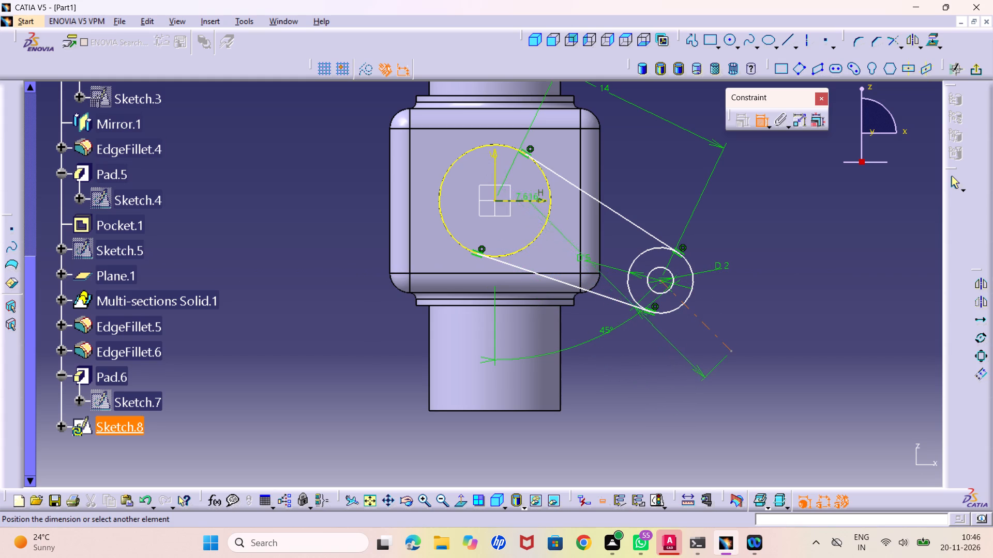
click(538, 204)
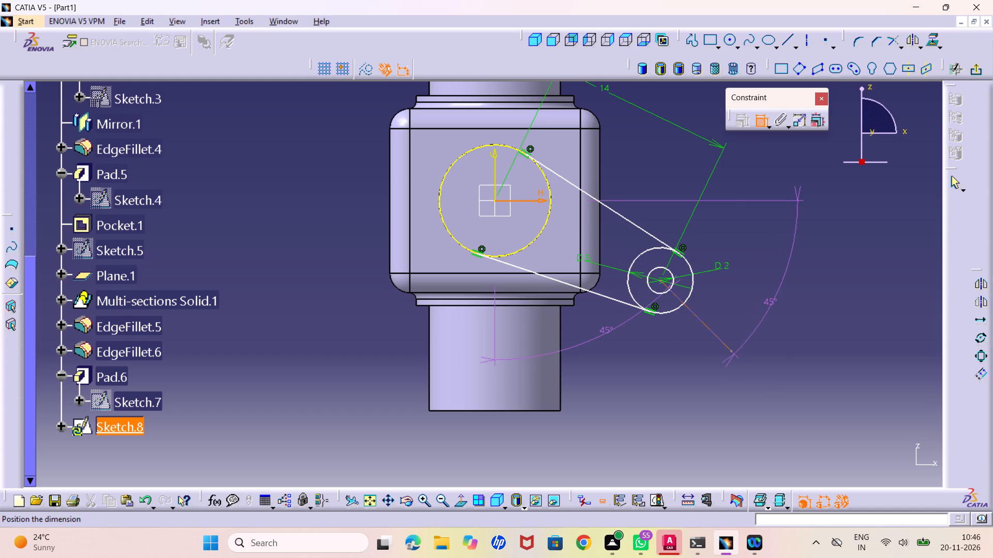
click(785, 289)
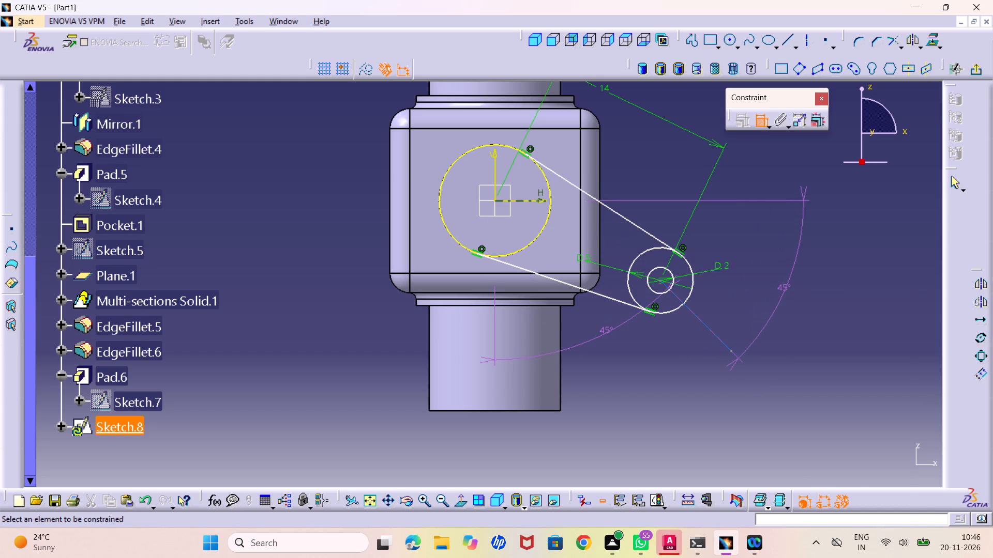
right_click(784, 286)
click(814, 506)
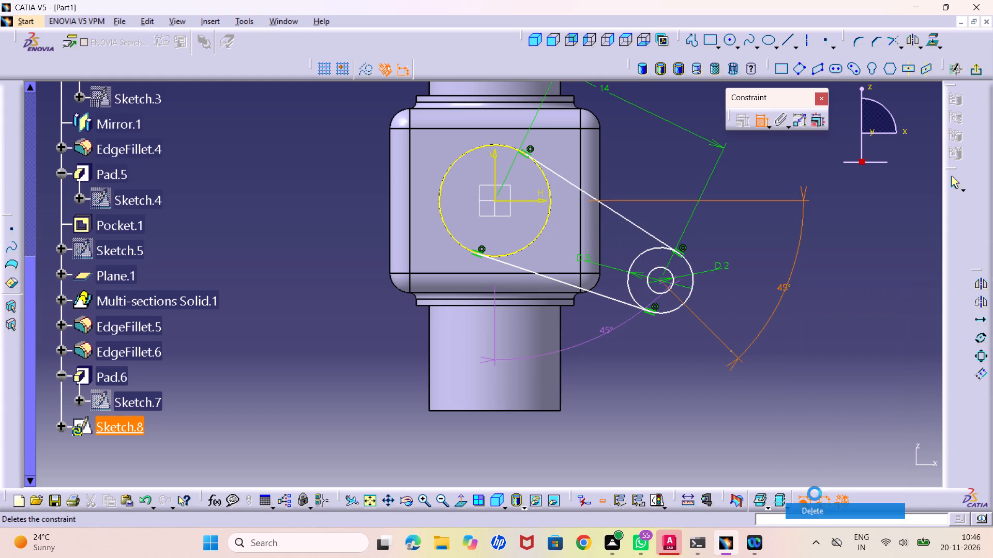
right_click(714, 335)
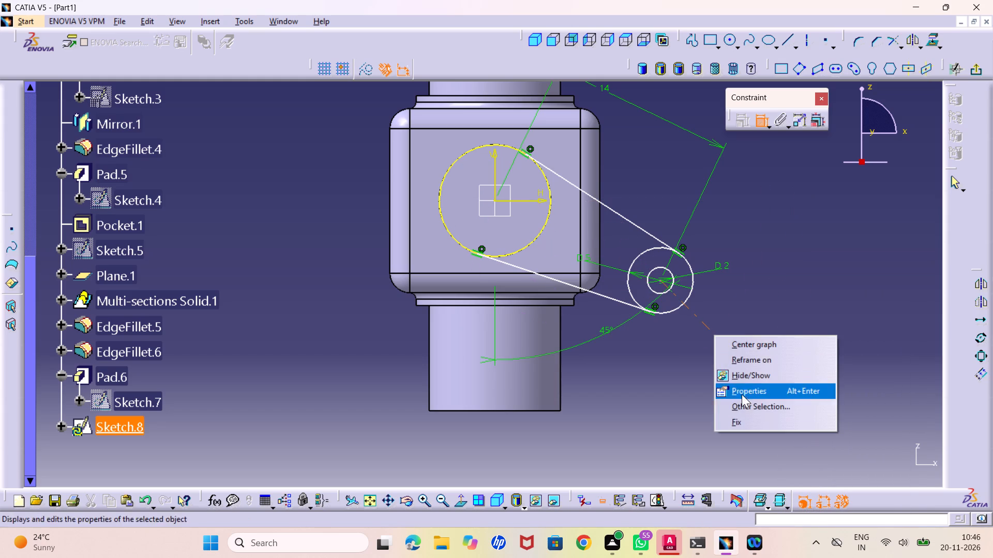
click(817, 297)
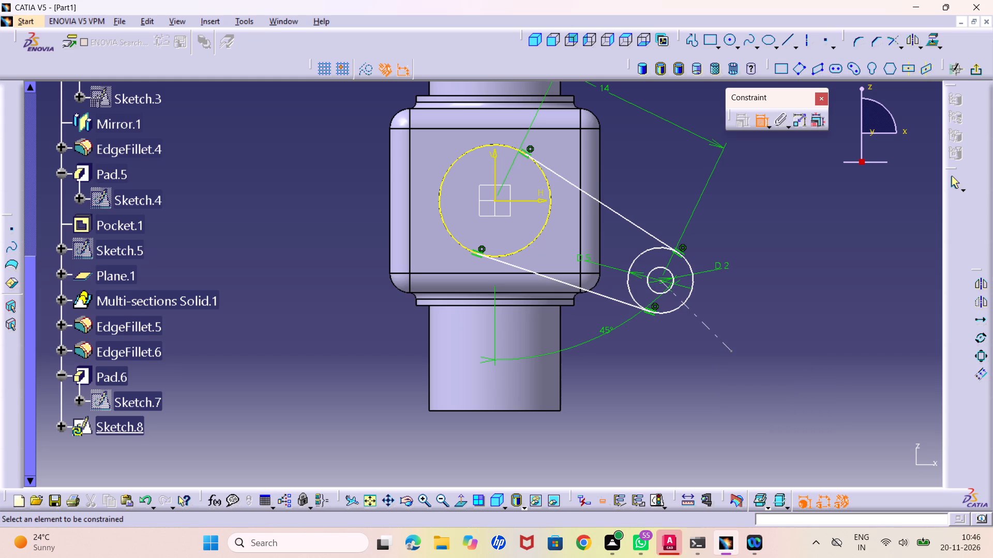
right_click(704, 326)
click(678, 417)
Undo the 45-degree angle constraint and the short axis line drawn from the lever eye's centre.
key(ctrl+z)
key(ctrl+z)
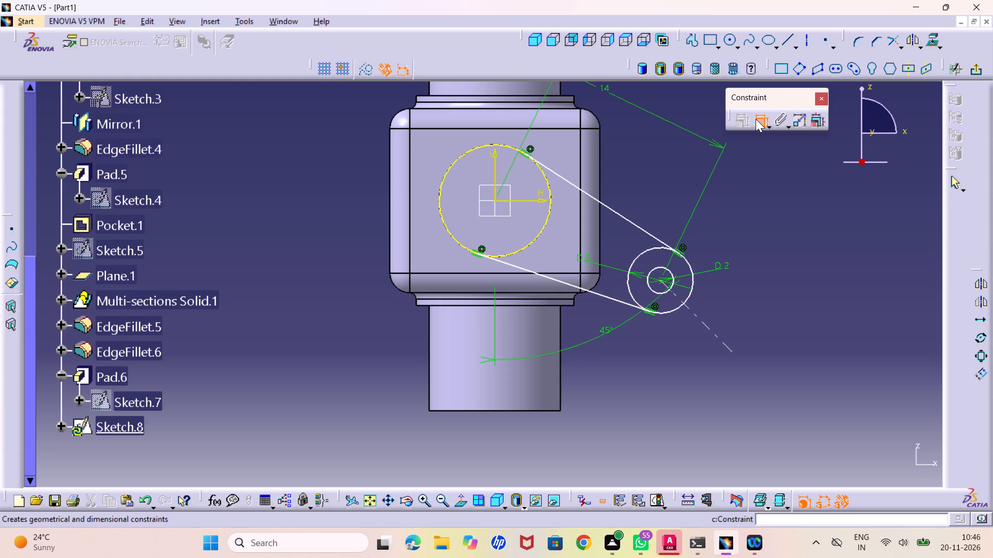
click(756, 119)
key(ctrl+z)
key(ctrl+z)
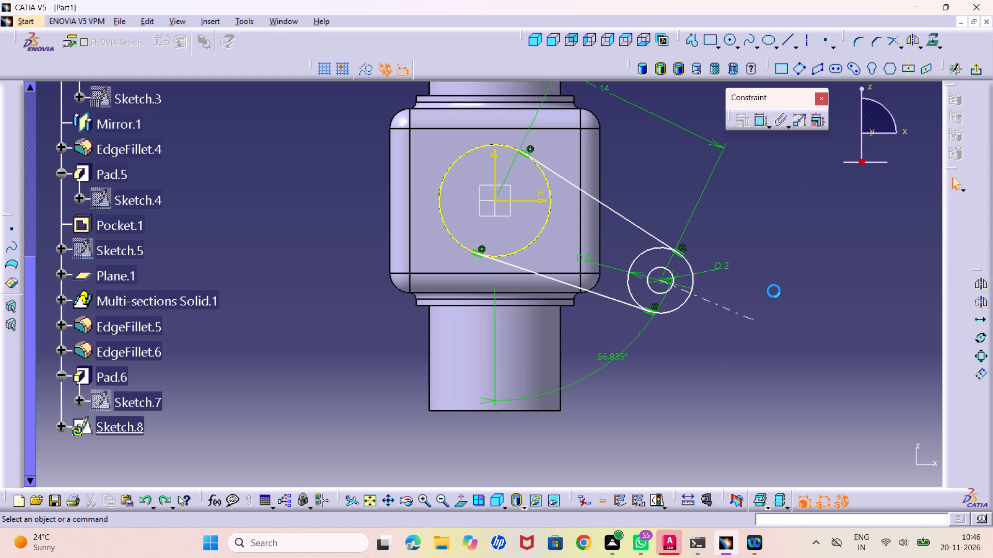
key(ctrl+z)
key(ctrl+z)
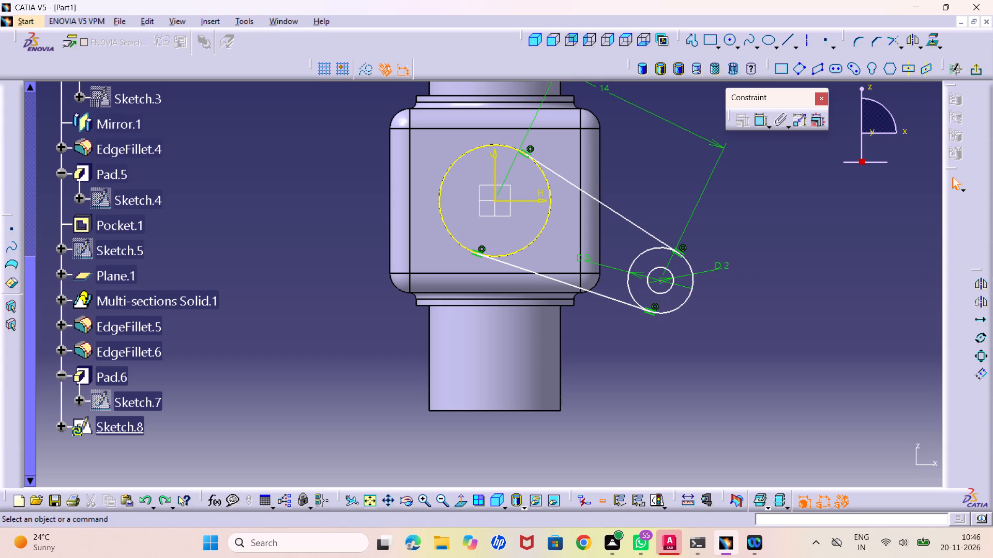
Draw an axis line about 27.7 mm long from the sketch origin, sloping outward and down at about 331 degrees.
middle_drag(749, 229, 744, 262)
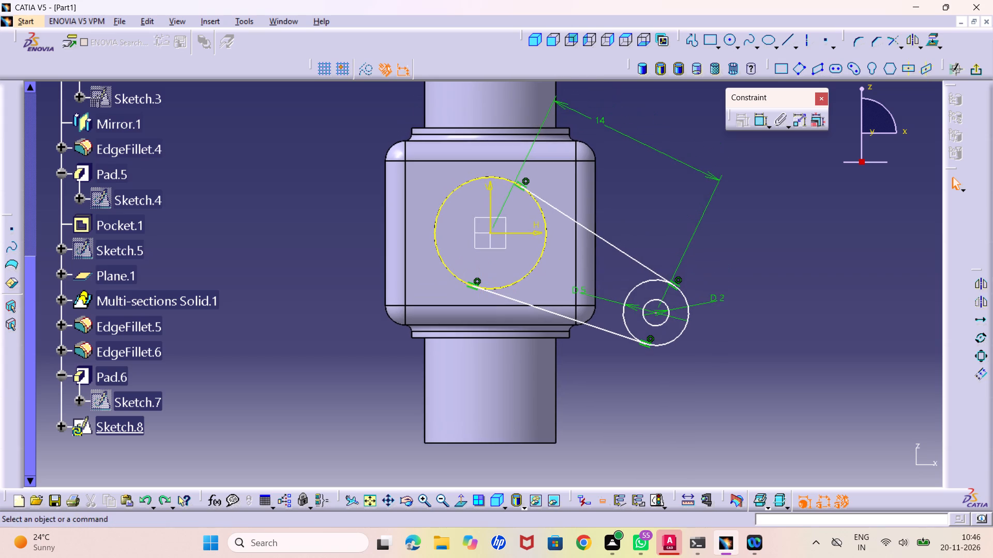
click(809, 37)
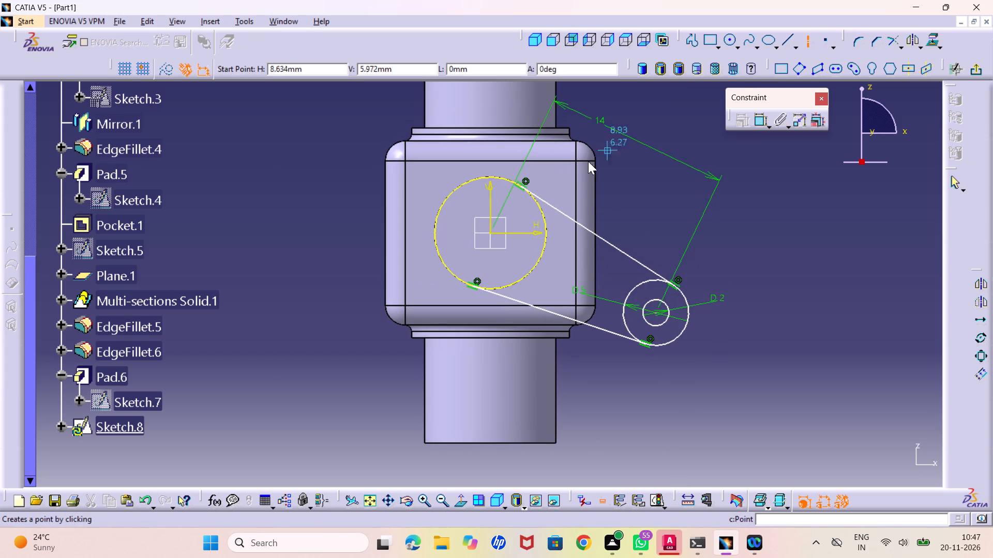
click(491, 233)
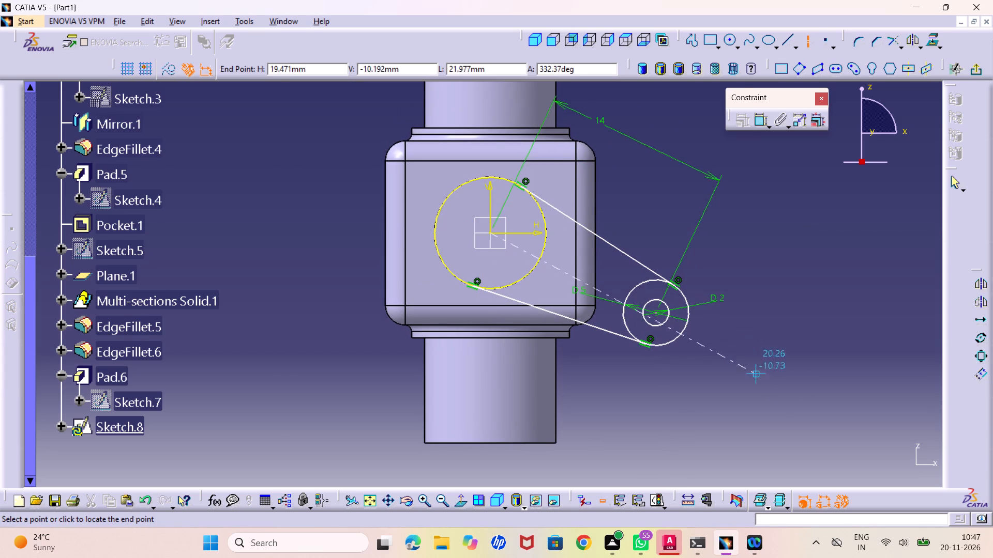
click(808, 410)
click(796, 182)
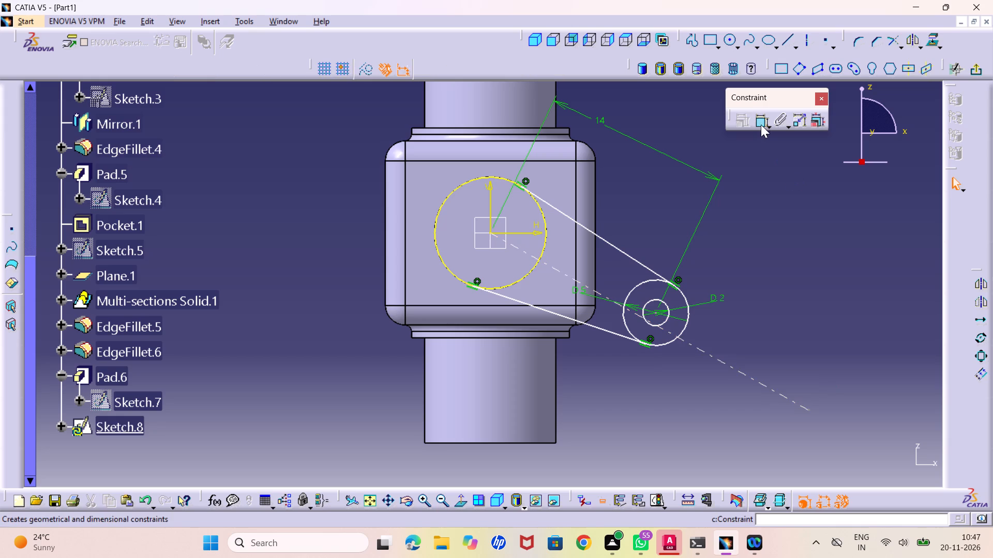
Dimension the angle between the new axis line and the horizontal axis, and set it to 45 degrees.
click(761, 119)
drag(761, 119, 756, 138)
click(717, 355)
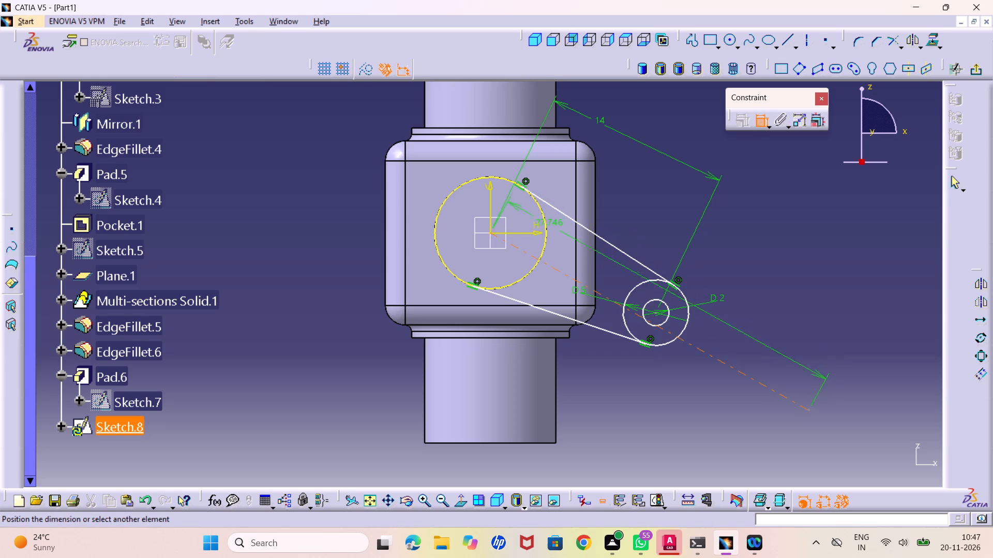
click(540, 232)
click(839, 291)
double_click(836, 285)
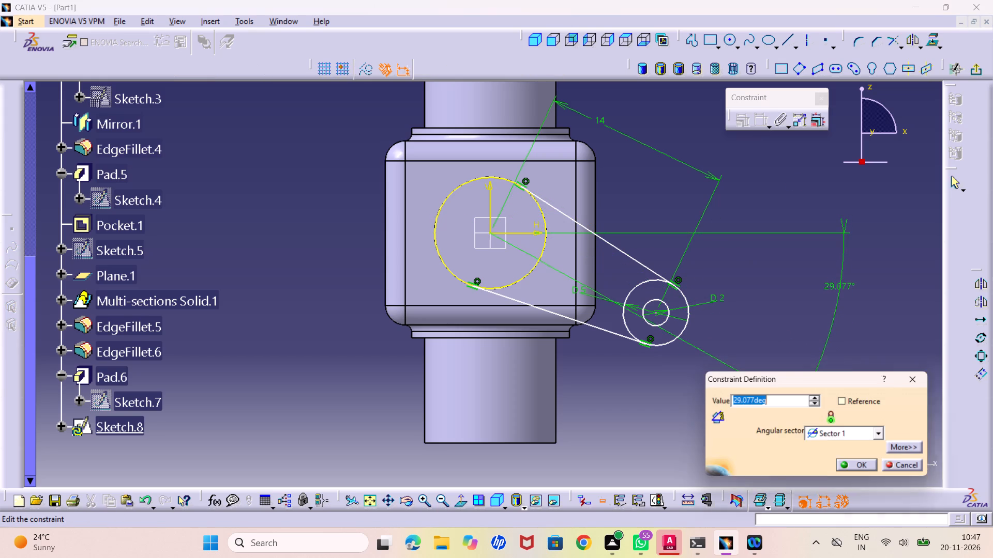
text(45)
key(Return)
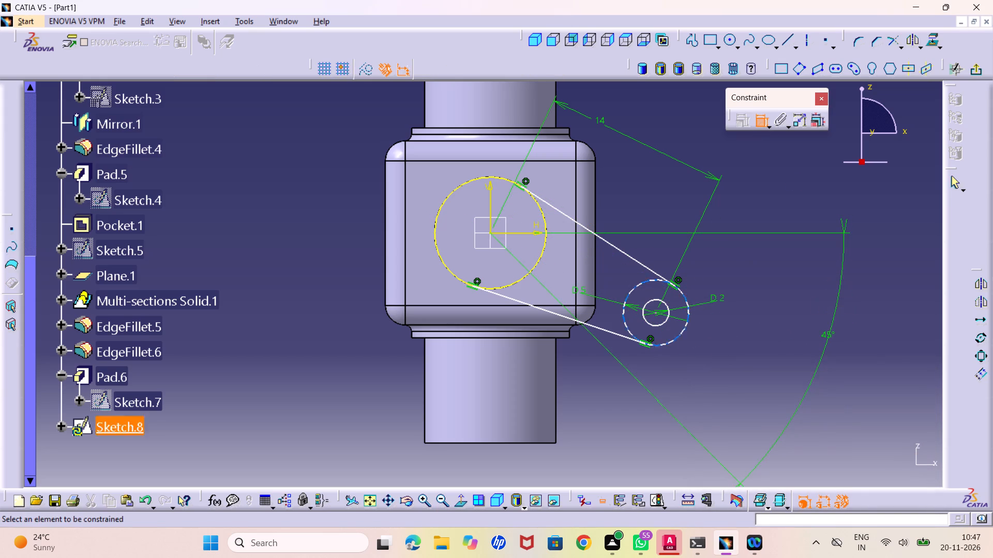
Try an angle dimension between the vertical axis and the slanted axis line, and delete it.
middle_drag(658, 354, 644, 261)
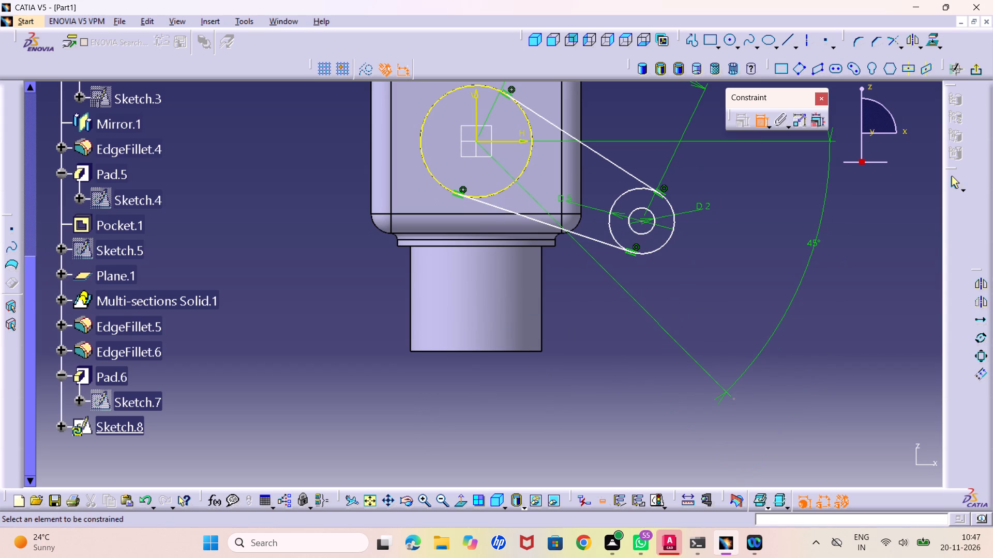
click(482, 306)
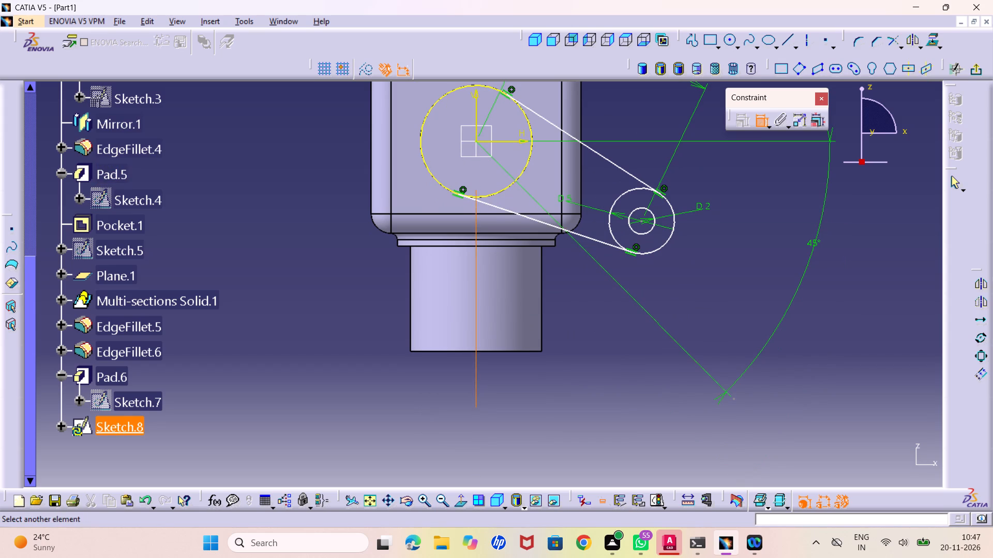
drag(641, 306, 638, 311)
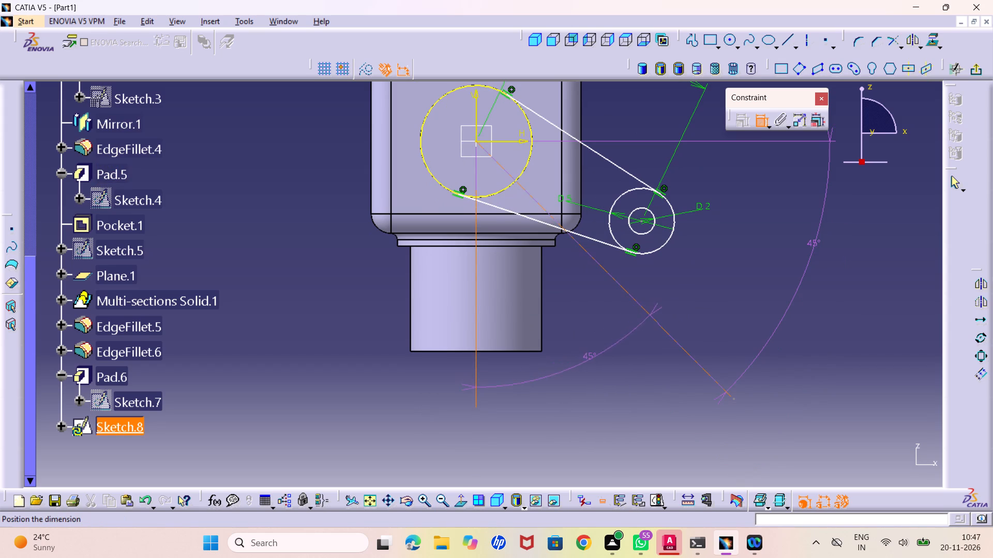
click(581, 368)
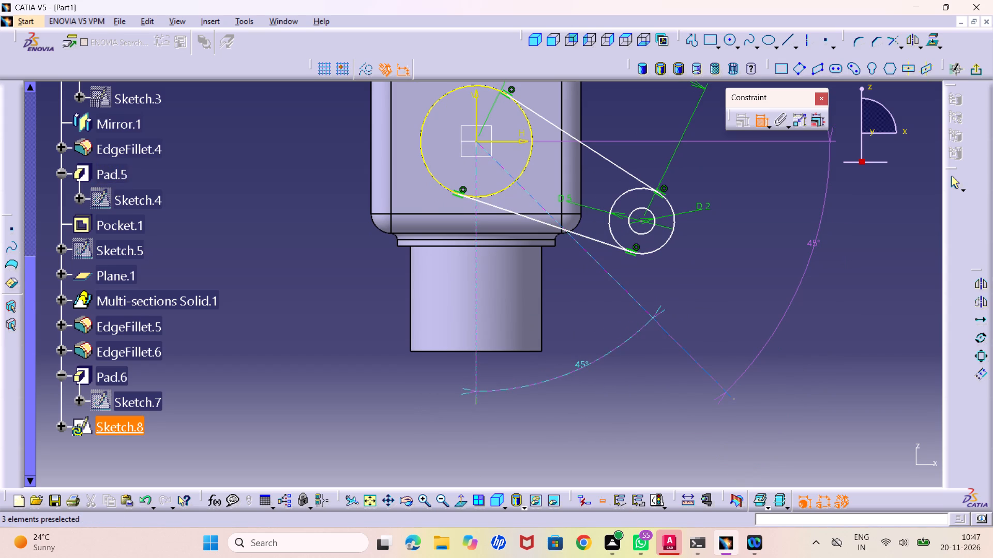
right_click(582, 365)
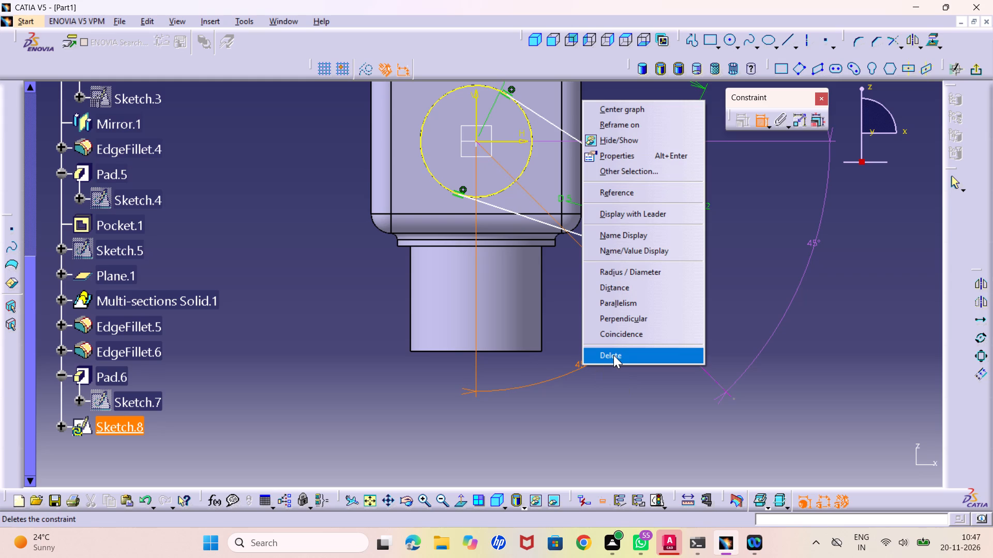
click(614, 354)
Constrain the lever eye's centre coincident with the 45-degree axis line.
click(642, 221)
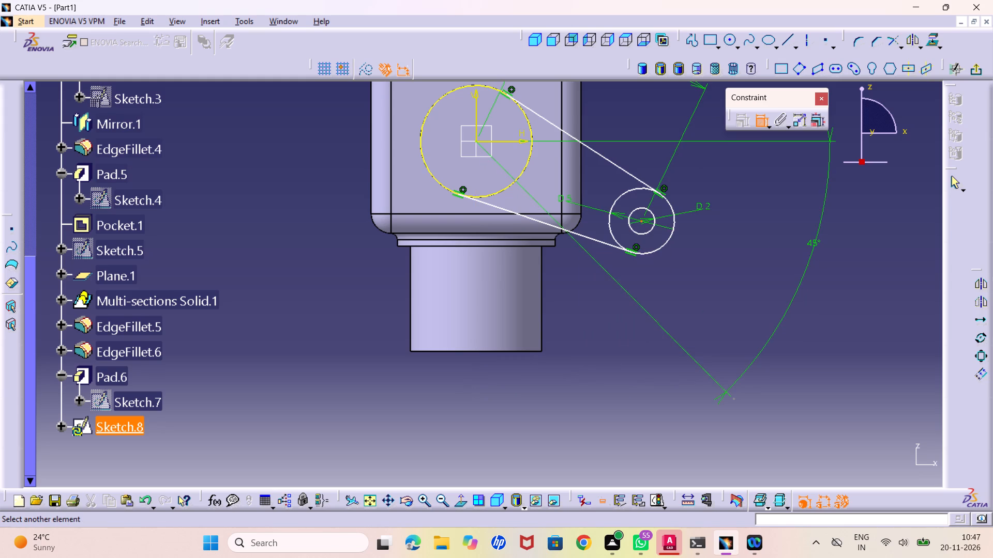
click(635, 300)
right_click(606, 336)
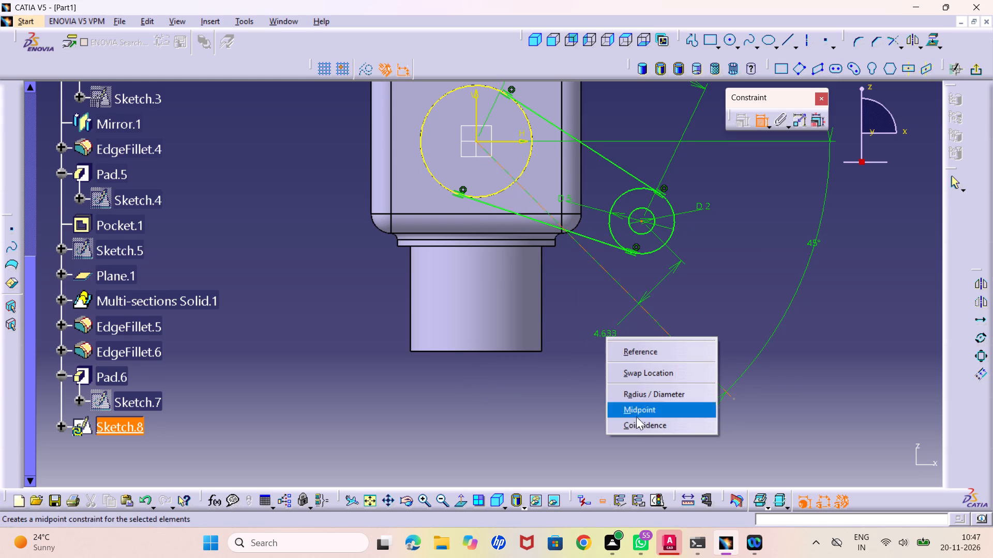
click(635, 420)
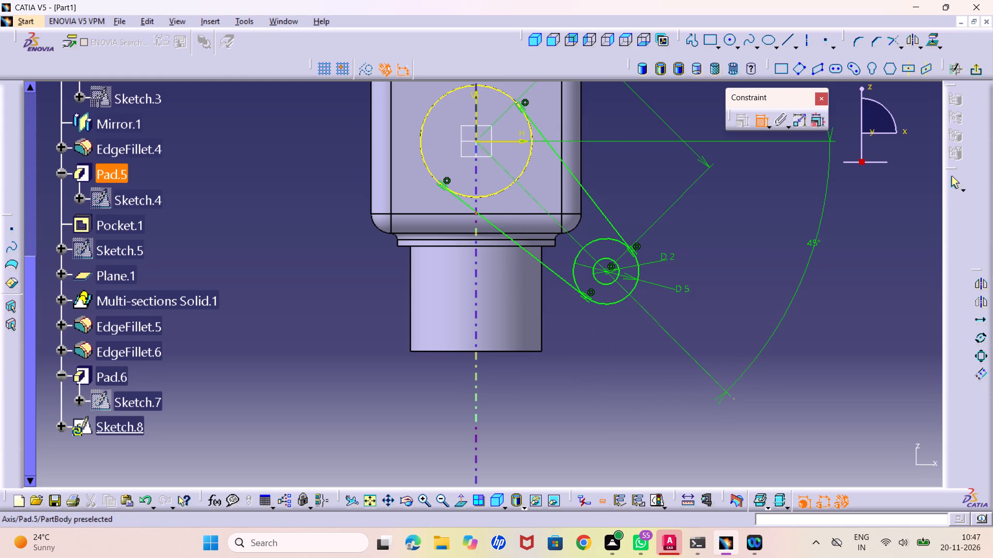
Detach the tool group containing Quick Trim and dock it among the other sketching tools.
middle_drag(495, 279, 514, 340)
right_click(495, 279)
middle_drag(627, 274, 627, 280)
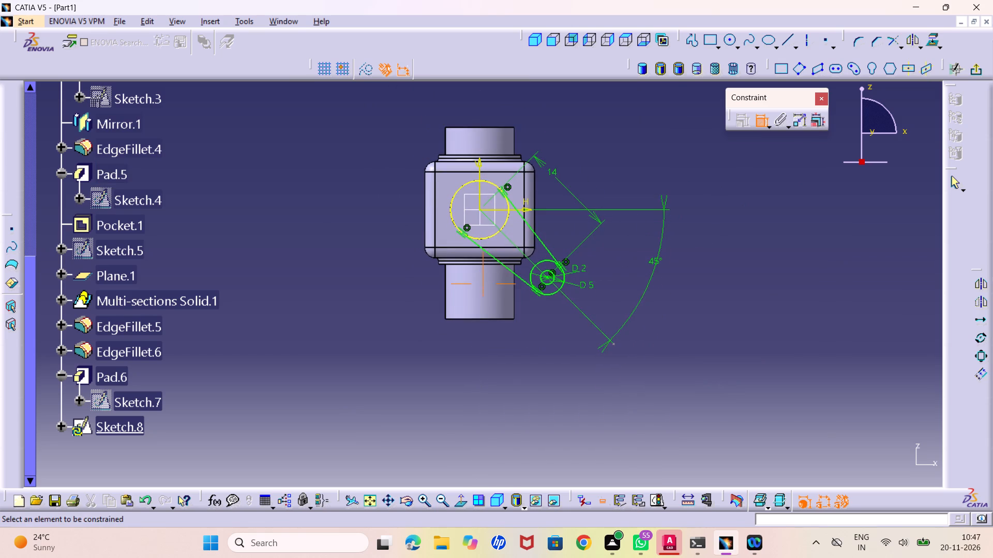
middle_drag(627, 280, 625, 295)
right_click(631, 325)
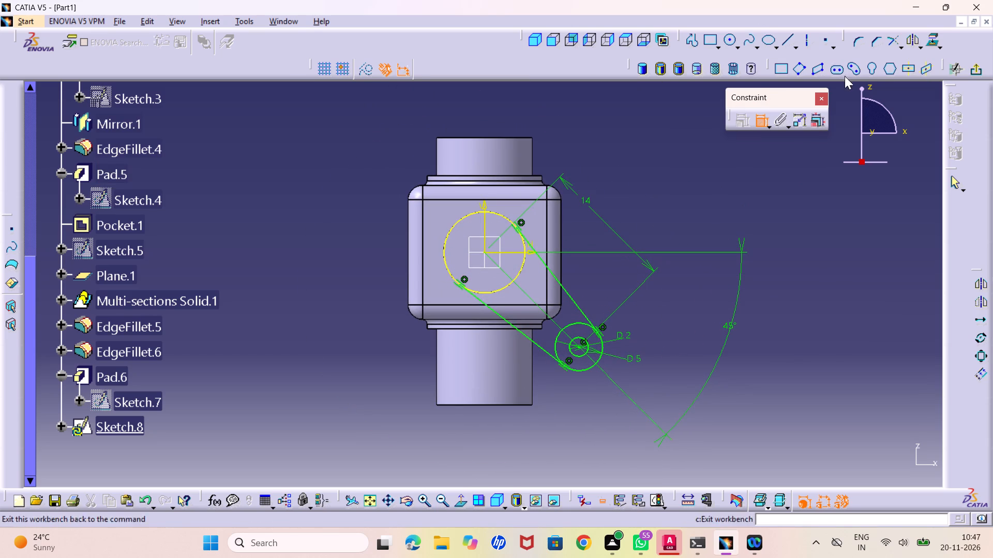
click(899, 46)
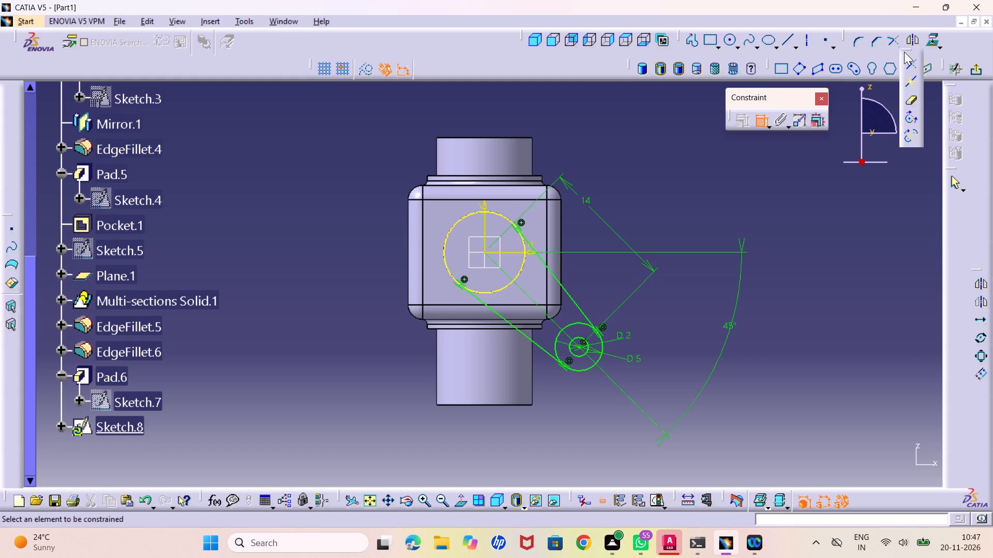
drag(904, 52, 535, 91)
drag(535, 91, 529, 90)
drag(526, 84, 519, 76)
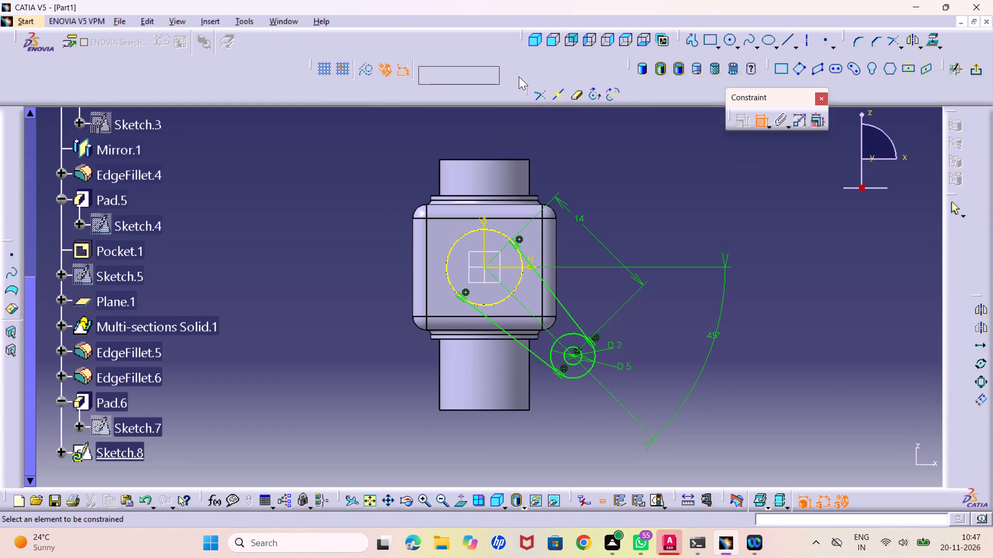
drag(519, 76, 494, 74)
drag(494, 87, 494, 72)
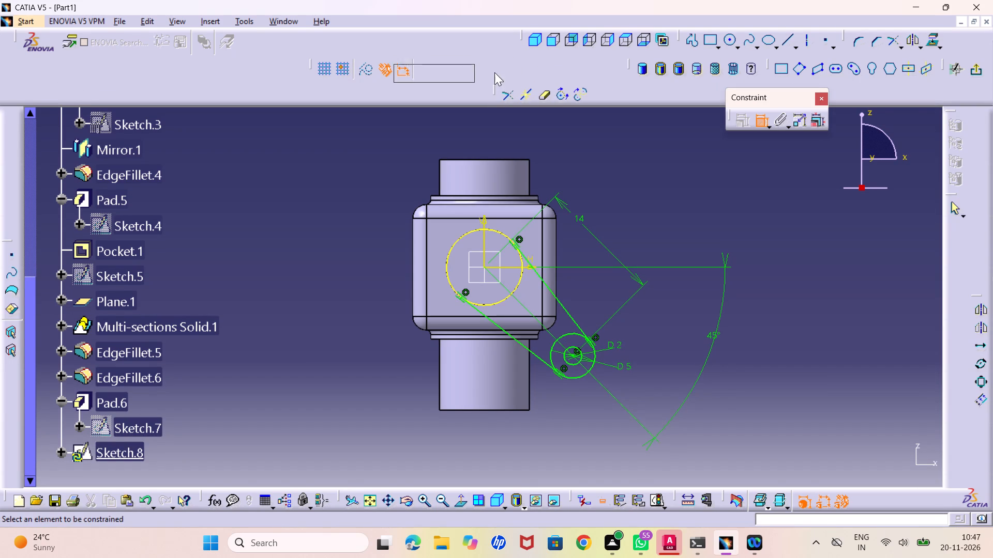
drag(494, 72, 495, 63)
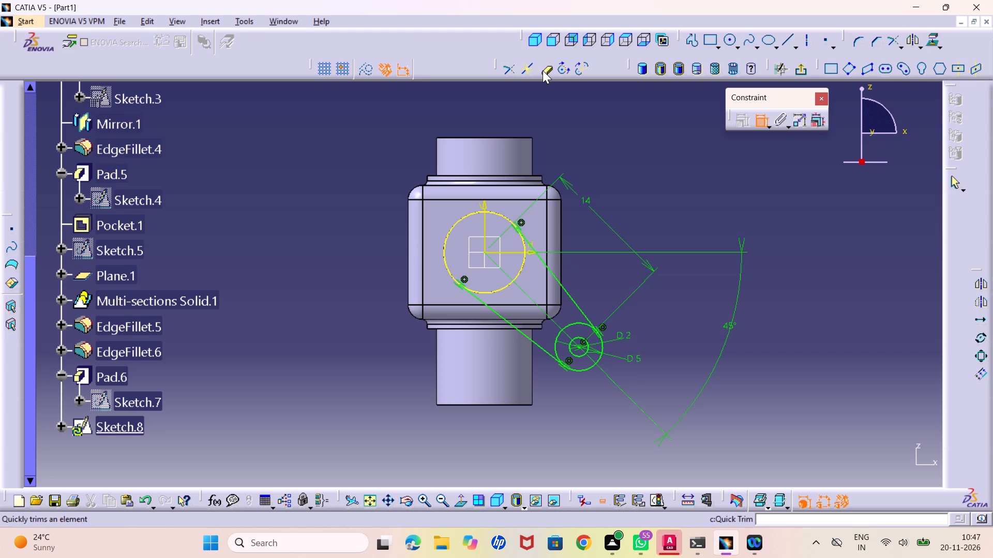
Quick-trim the projected boss circle's far arc between the two tangent lines of the lever-arm profile, and leave the sketch.
double_click(543, 70)
click(453, 225)
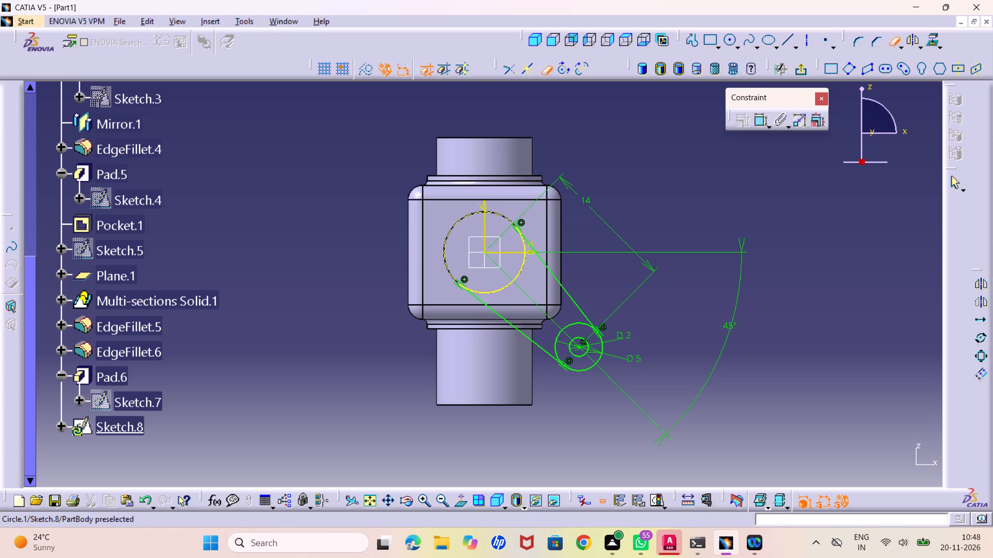
middle_drag(535, 410, 534, 371)
right_click(535, 410)
middle_drag(563, 391, 547, 341)
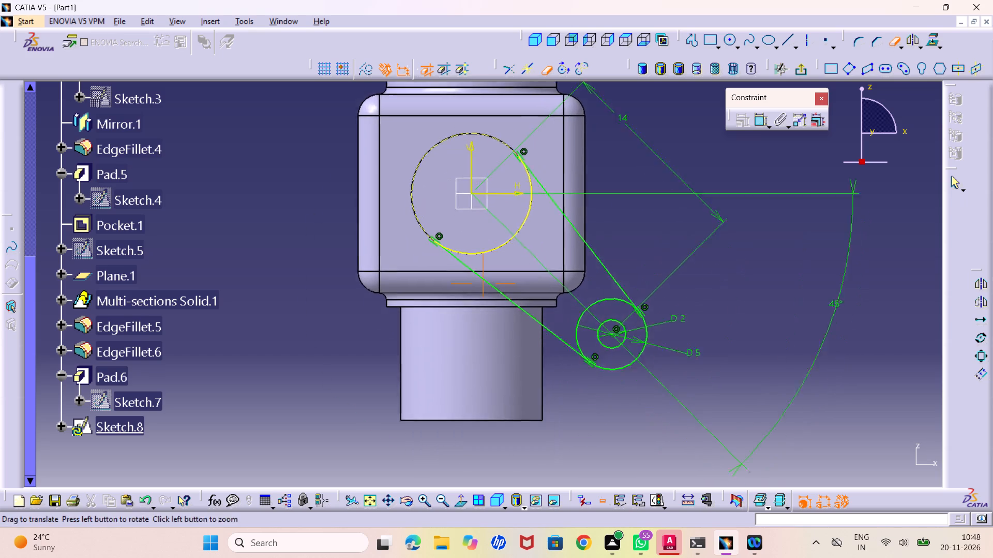
middle_drag(547, 341, 538, 352)
right_click(534, 312)
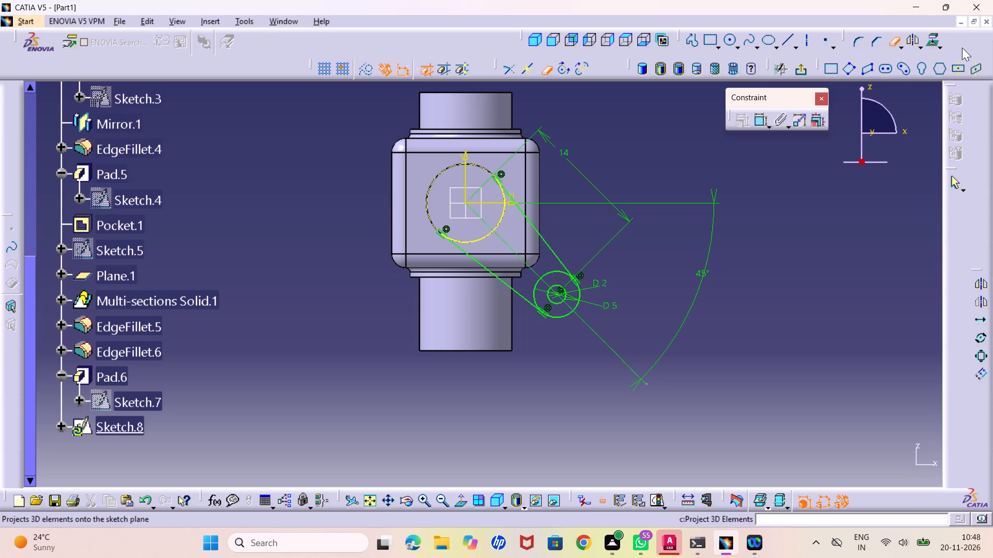
click(802, 65)
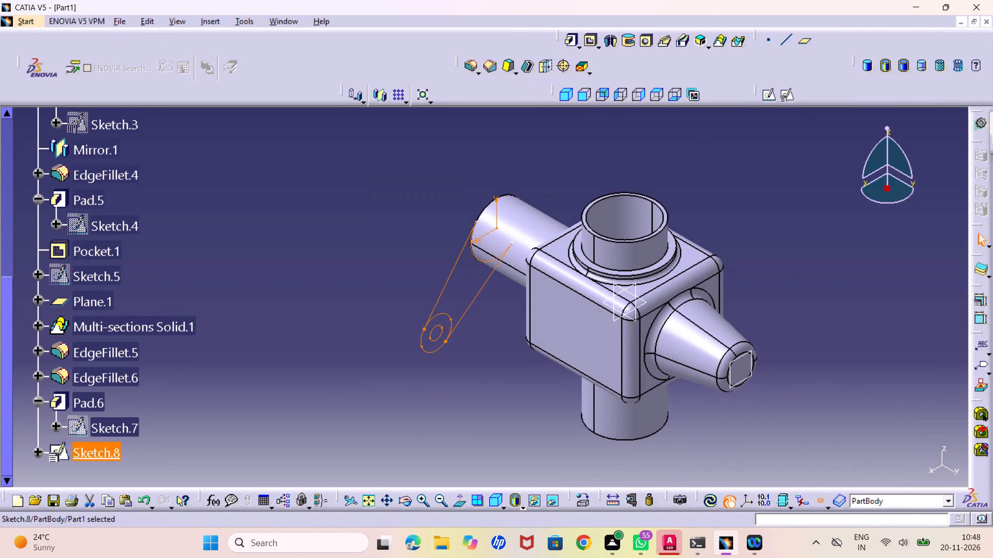
Reopen the lever-arm sketch, quick-trim the 5 mm eye circle's arc inside the tangent lines, and leave the sketch.
double_click(106, 458)
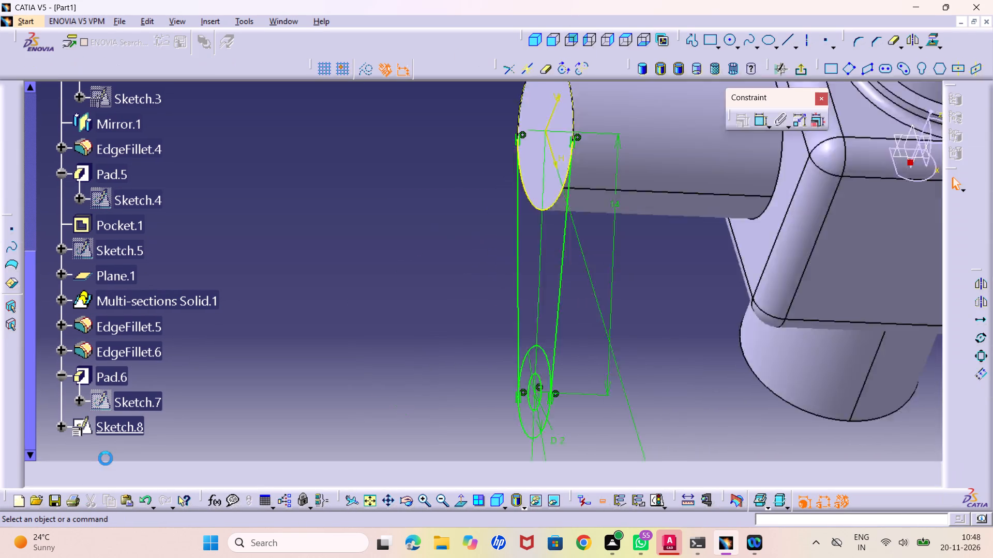
double_click(546, 69)
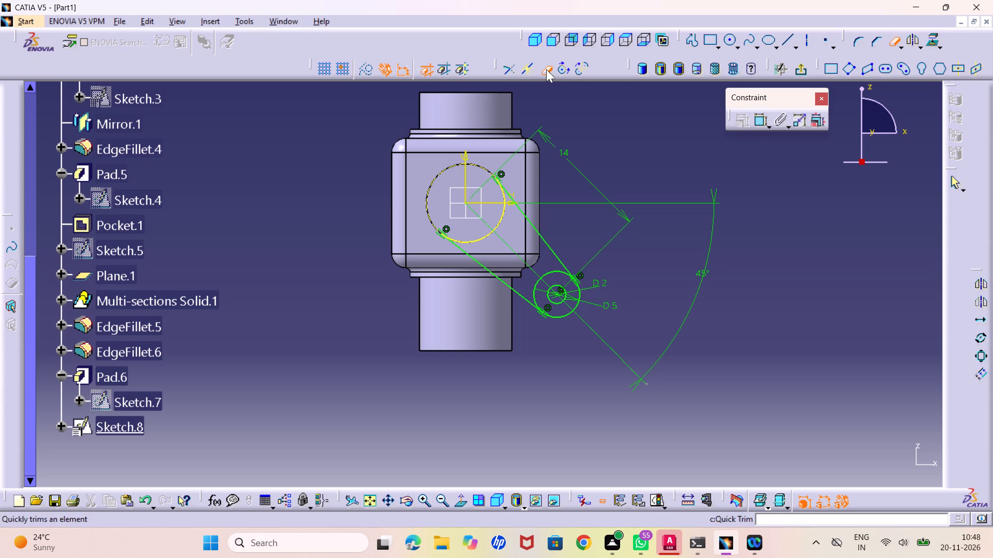
click(556, 270)
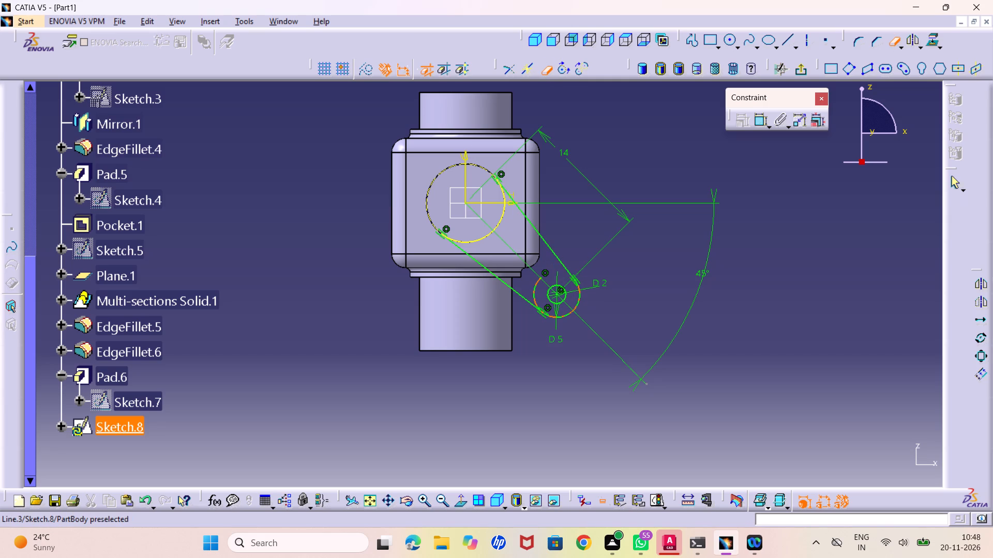
click(534, 286)
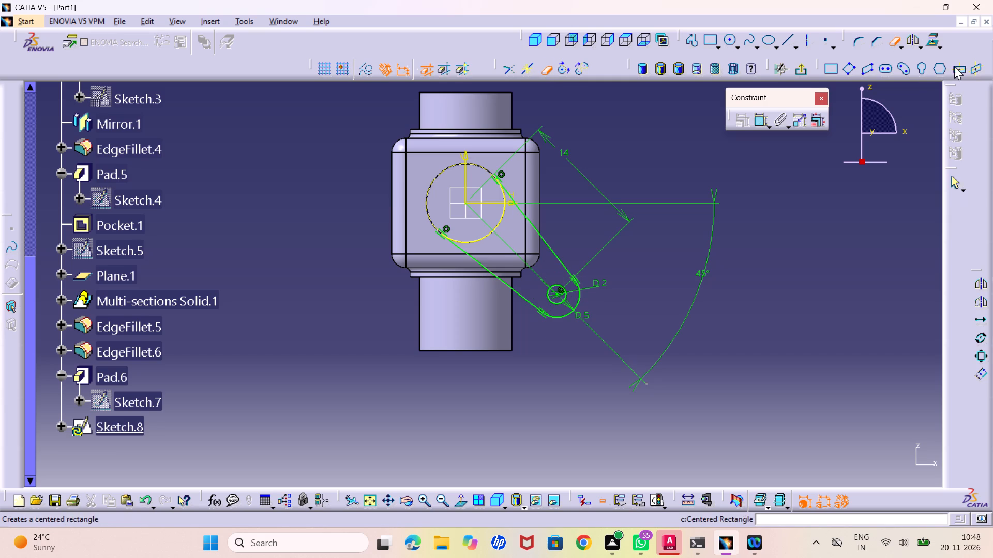
click(801, 72)
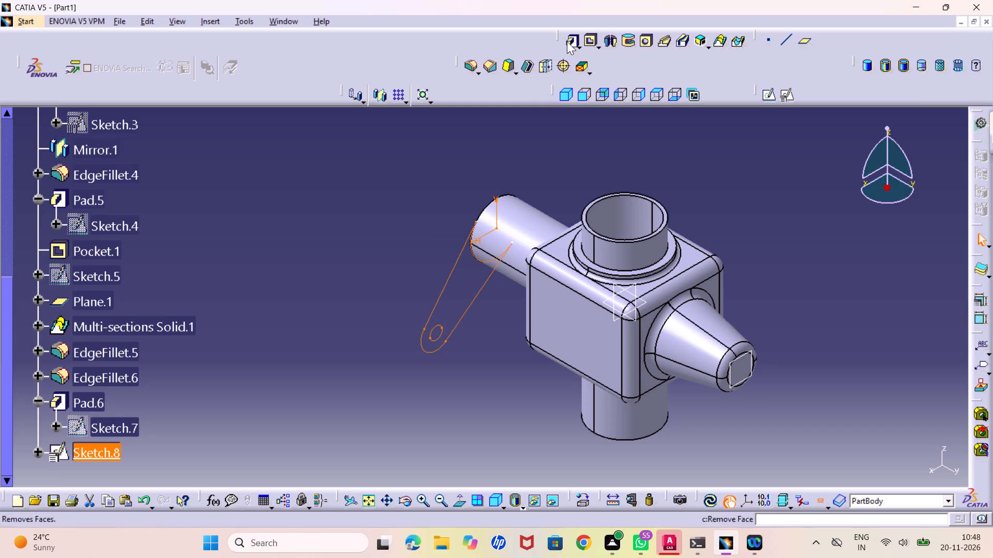
Pad the lever-arm sketch 2 mm in the reversed direction, toward the block body.
click(567, 41)
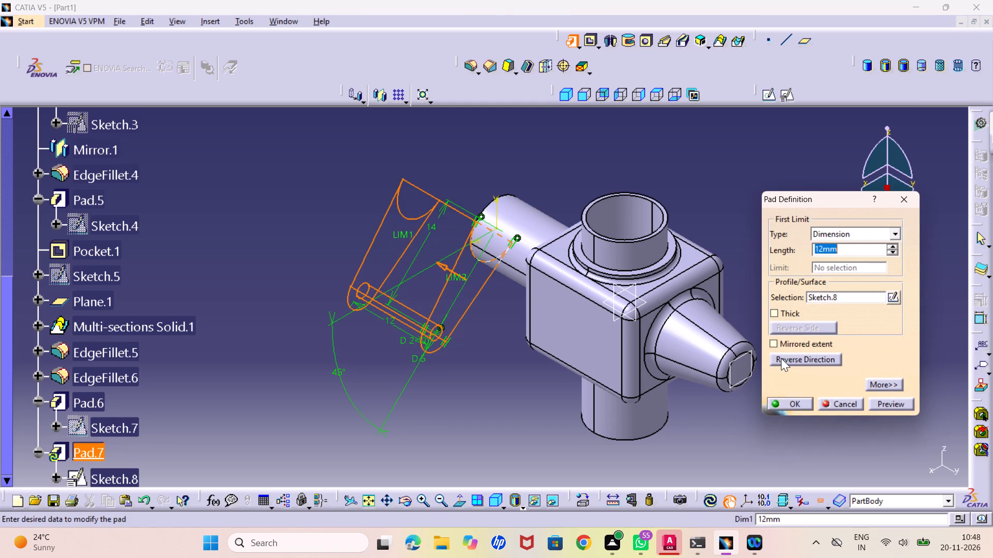
click(781, 359)
double_click(845, 245)
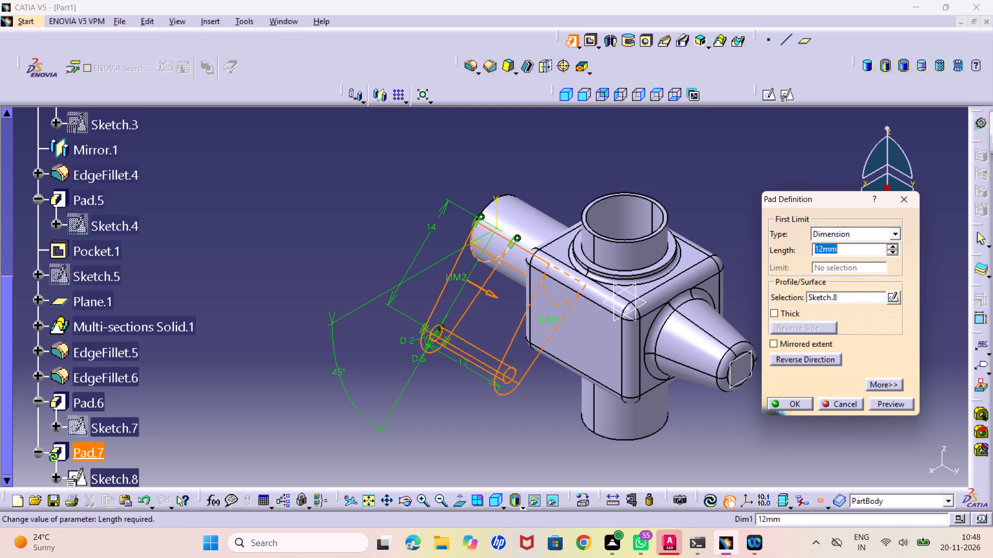
key(2)
key(Return)
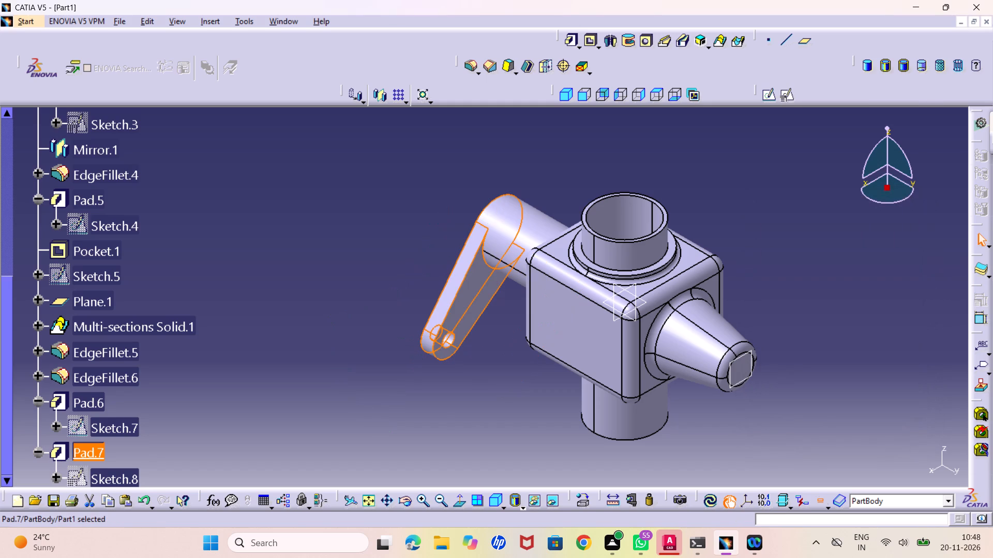
click(490, 399)
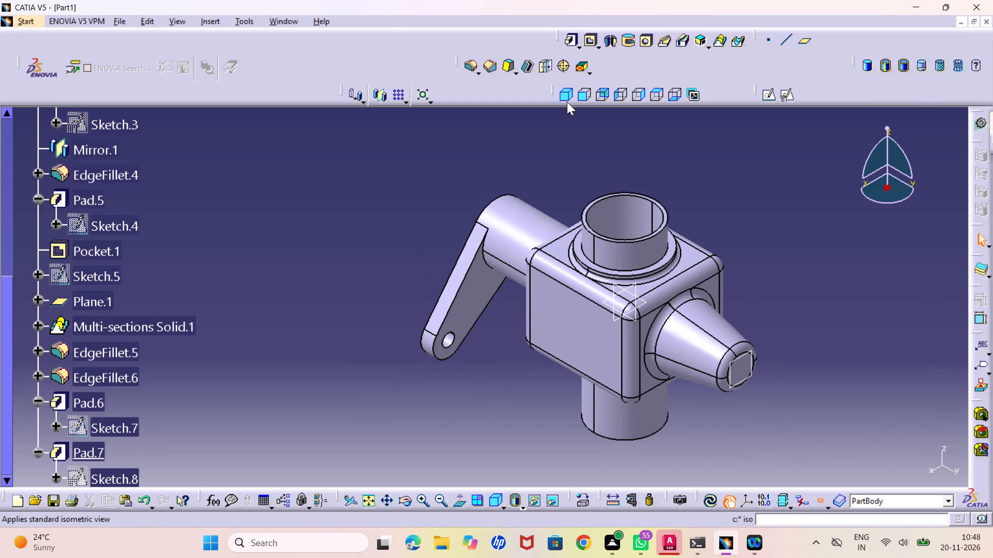
Hide the reference plane at the tip of the tapered boss.
click(567, 96)
middle_drag(762, 258, 772, 286)
right_click(762, 258)
middle_drag(768, 285, 691, 262)
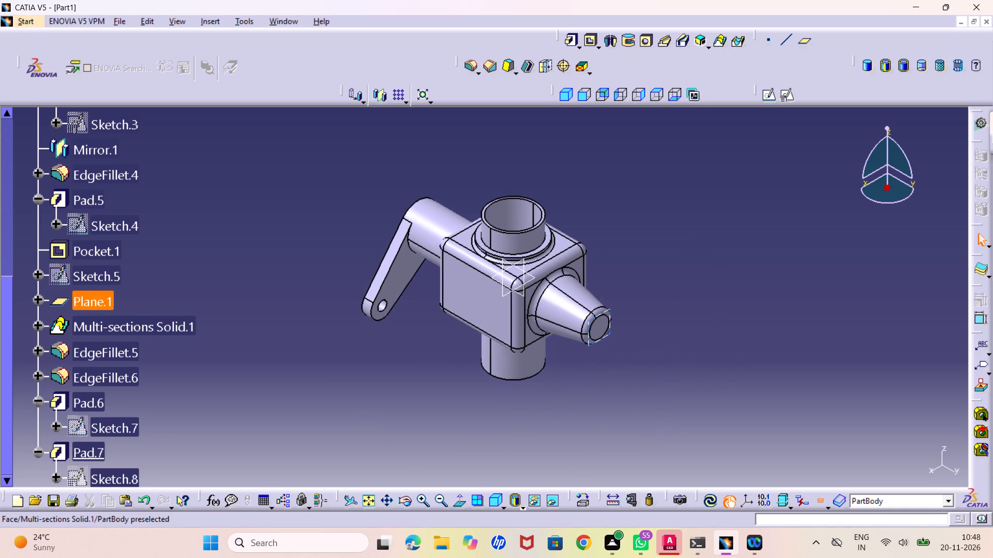
right_click(611, 333)
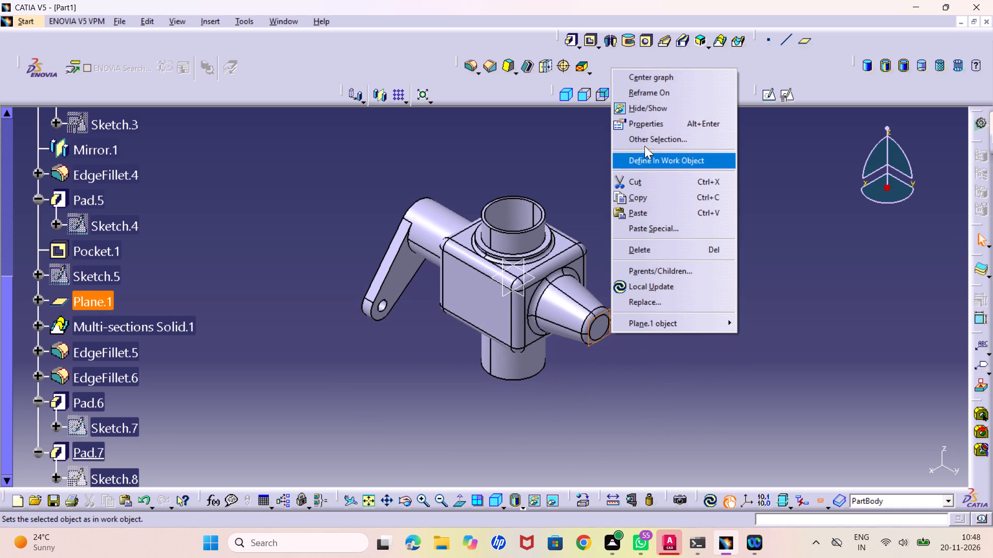
click(654, 111)
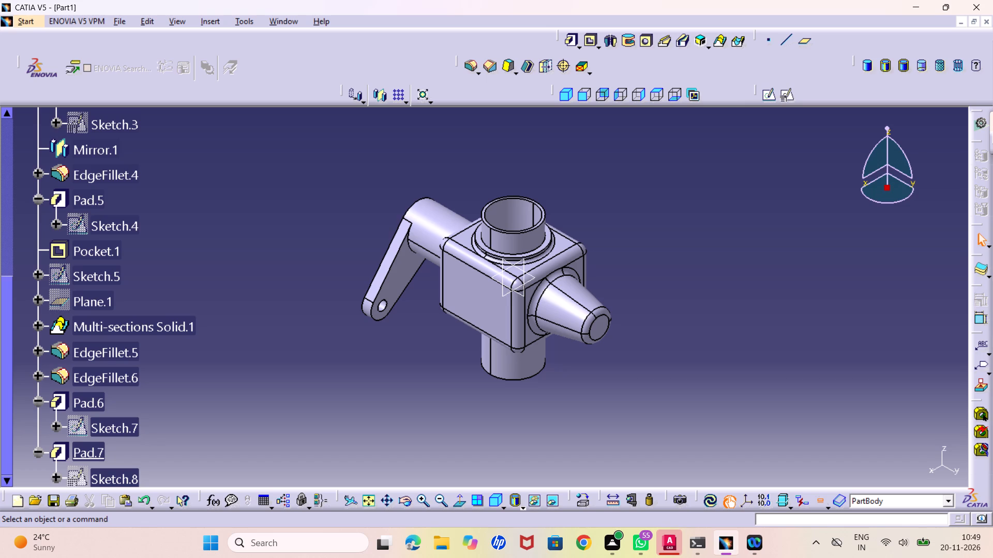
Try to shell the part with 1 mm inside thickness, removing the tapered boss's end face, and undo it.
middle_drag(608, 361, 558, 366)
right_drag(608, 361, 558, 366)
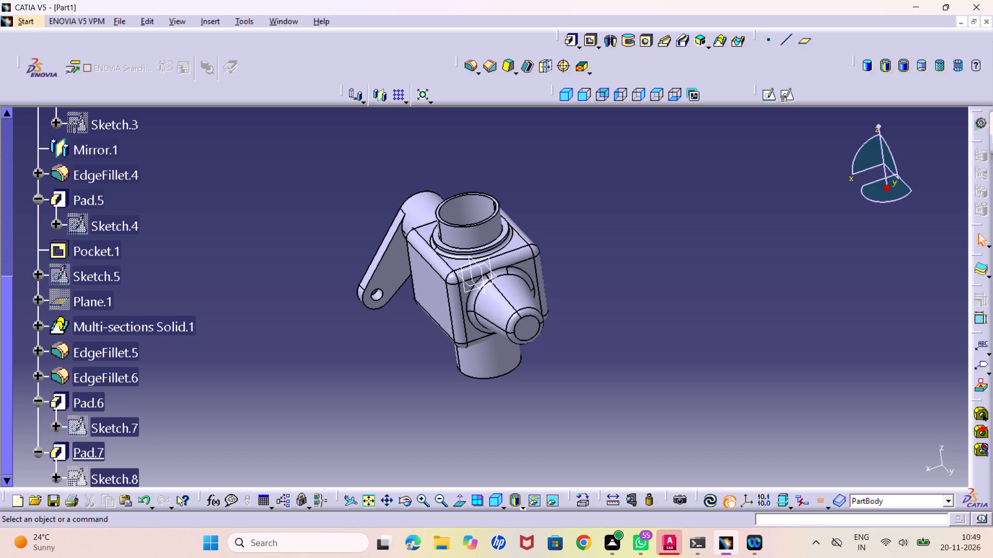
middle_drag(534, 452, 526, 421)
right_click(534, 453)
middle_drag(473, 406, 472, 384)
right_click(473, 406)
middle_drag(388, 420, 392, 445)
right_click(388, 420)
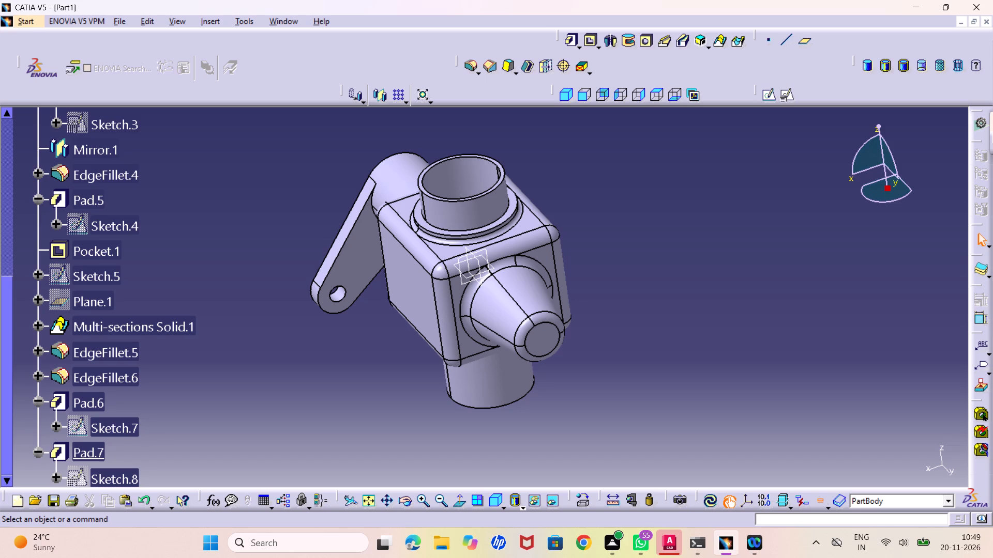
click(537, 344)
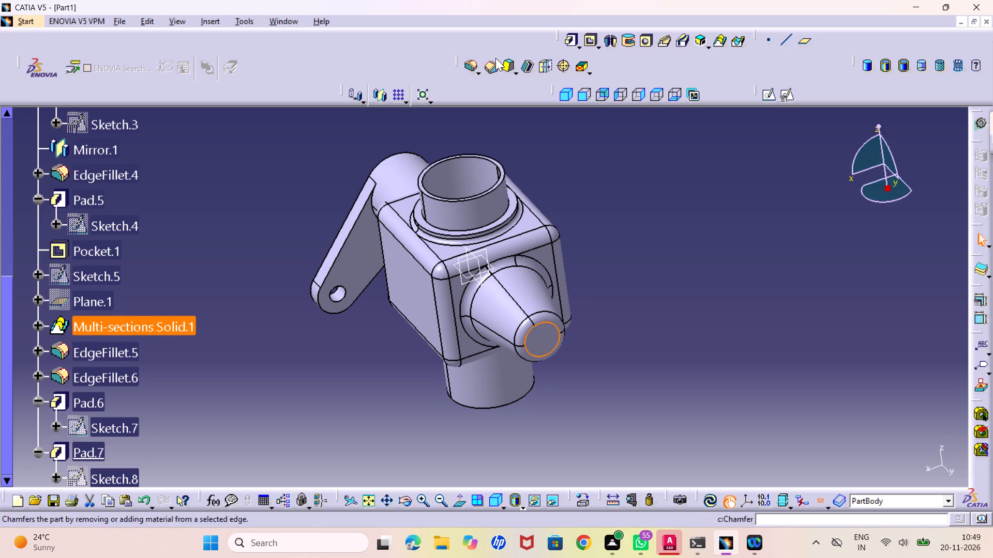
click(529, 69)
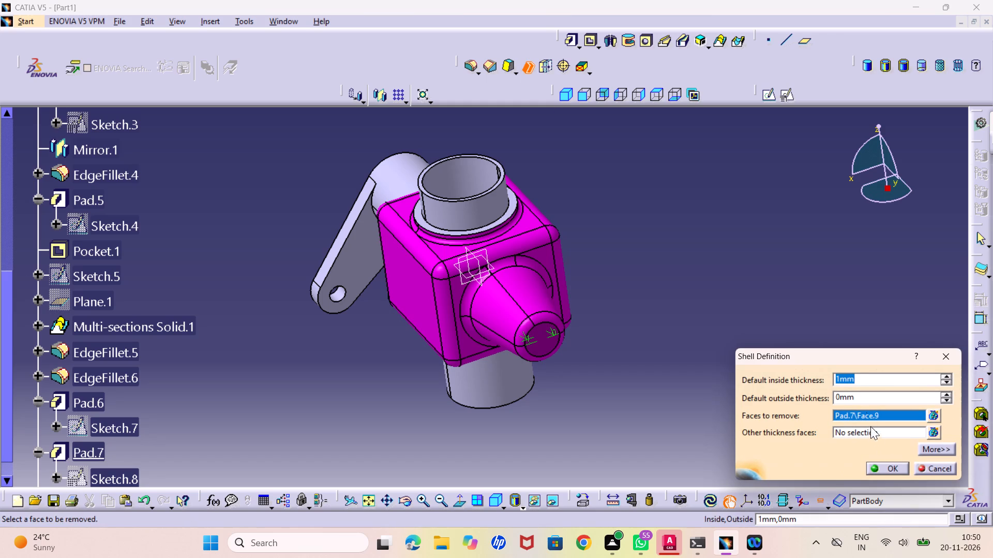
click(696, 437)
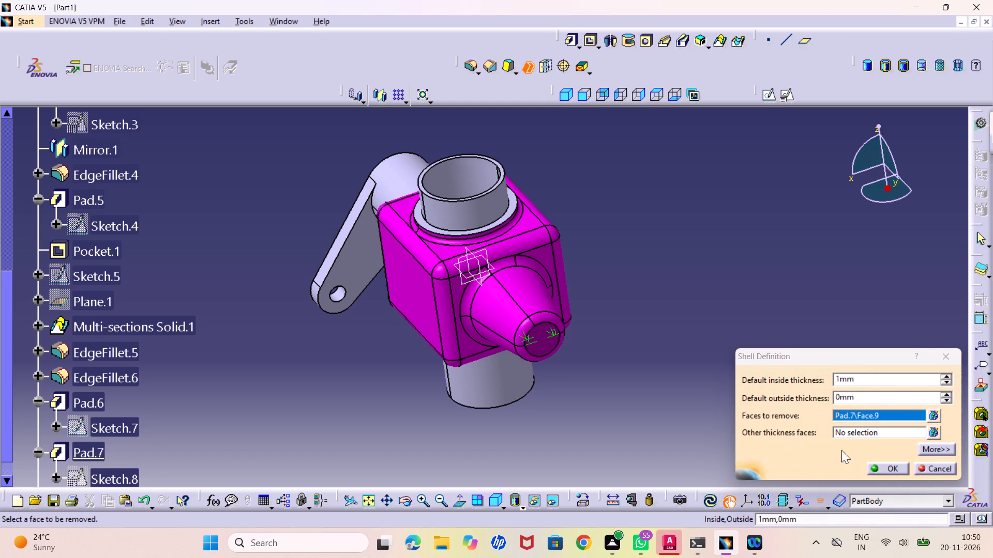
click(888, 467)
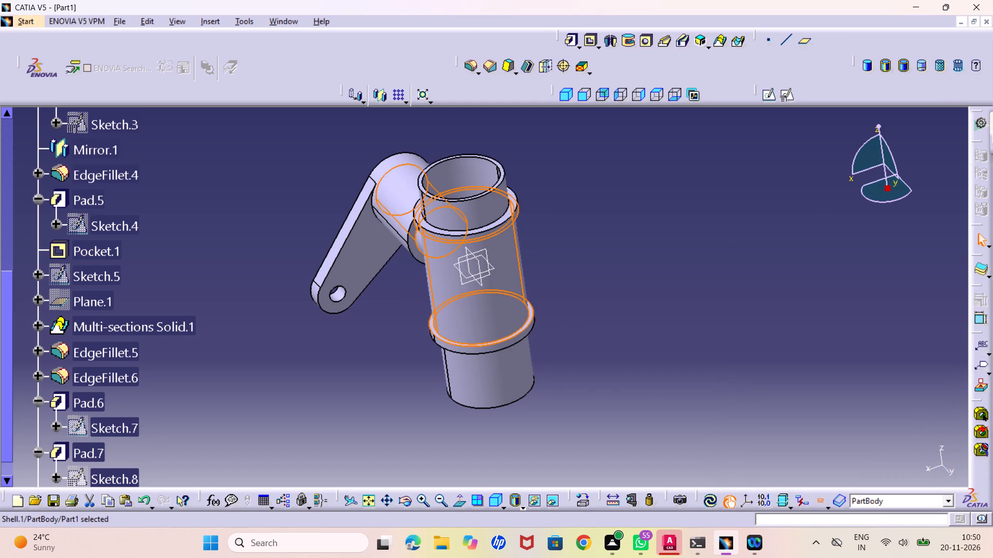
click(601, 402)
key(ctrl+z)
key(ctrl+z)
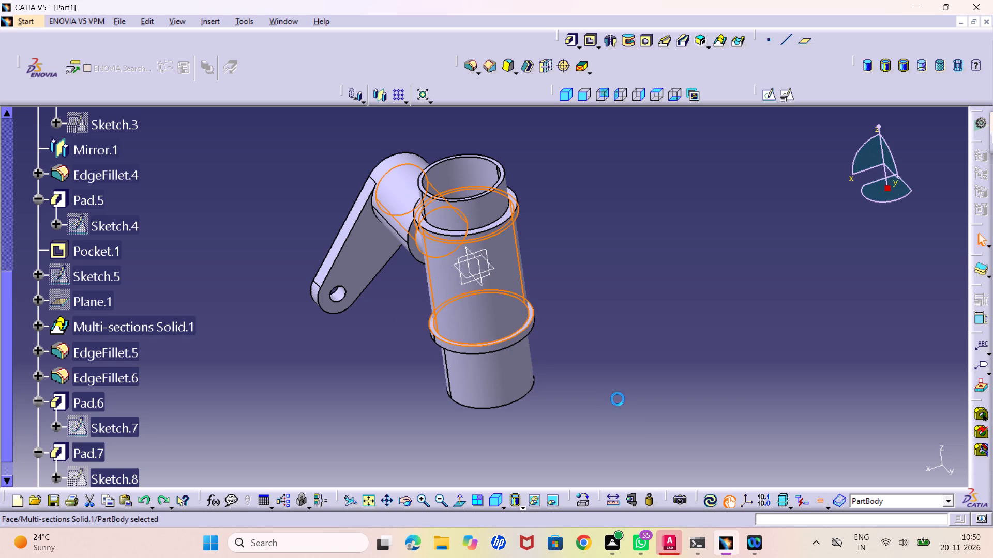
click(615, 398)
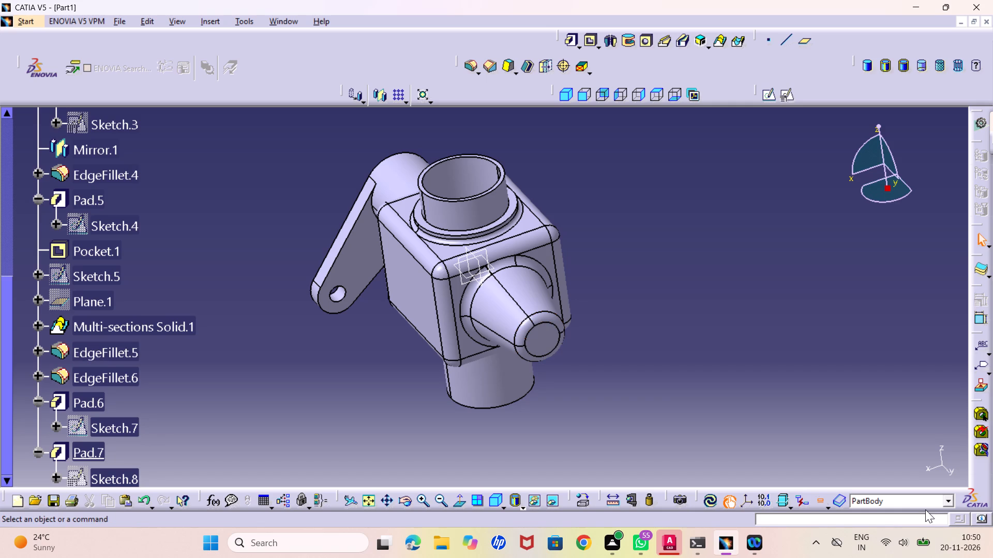
Examine the block body, lever arm and tapered boss from several angles.
middle_drag(607, 424, 607, 392)
right_click(607, 424)
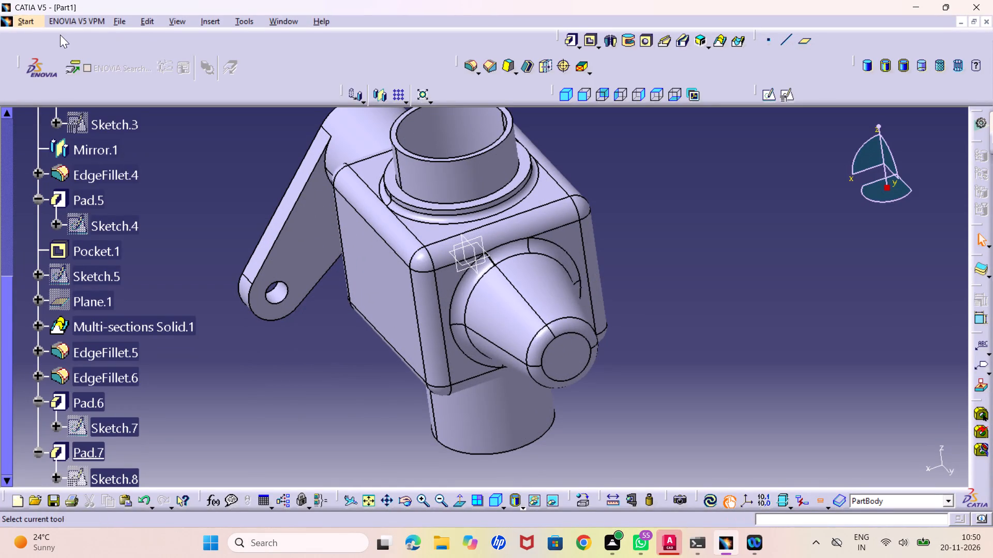
middle_drag(280, 343, 296, 330)
right_drag(280, 343, 296, 330)
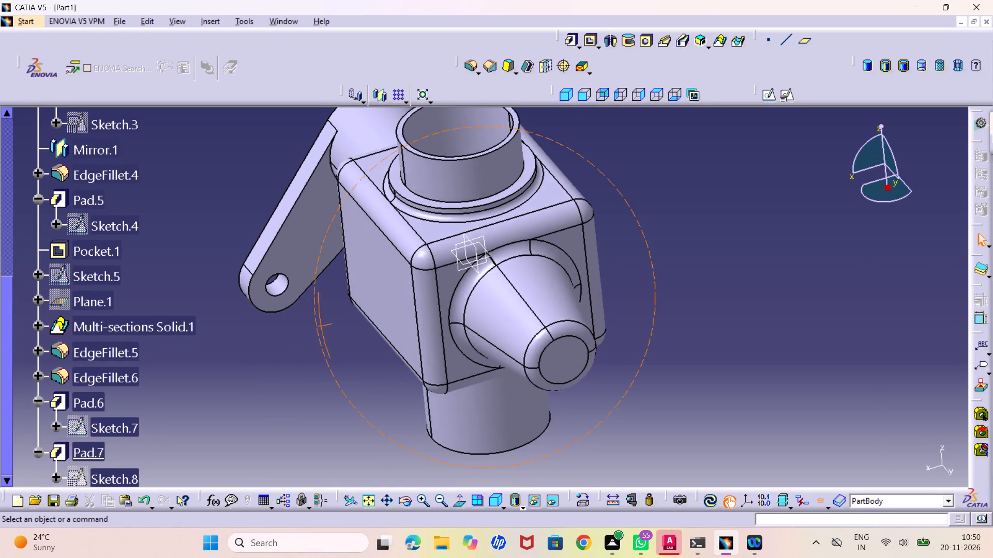
right_drag(296, 330, 321, 314)
middle_drag(296, 330, 321, 314)
middle_drag(343, 327, 380, 349)
right_drag(343, 327, 380, 349)
middle_drag(395, 317, 334, 336)
middle_drag(664, 406, 650, 374)
right_drag(664, 406, 650, 374)
scroll(650, 374, up, 1)
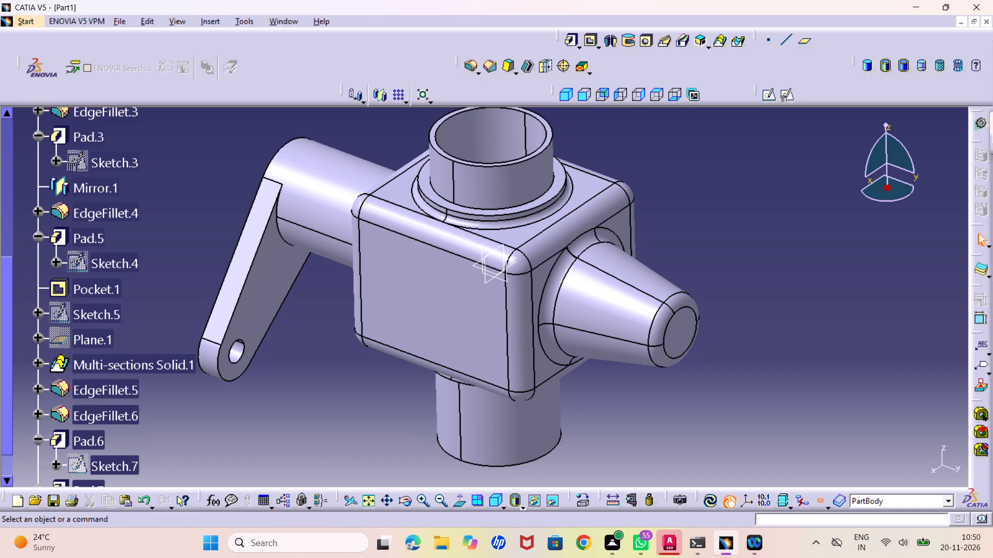
Start a pocket from the tapered boss's end face, using that face as direction reference and reversing the cut into the body.
click(681, 340)
middle_drag(727, 334, 733, 352)
right_click(727, 334)
middle_drag(731, 355, 688, 369)
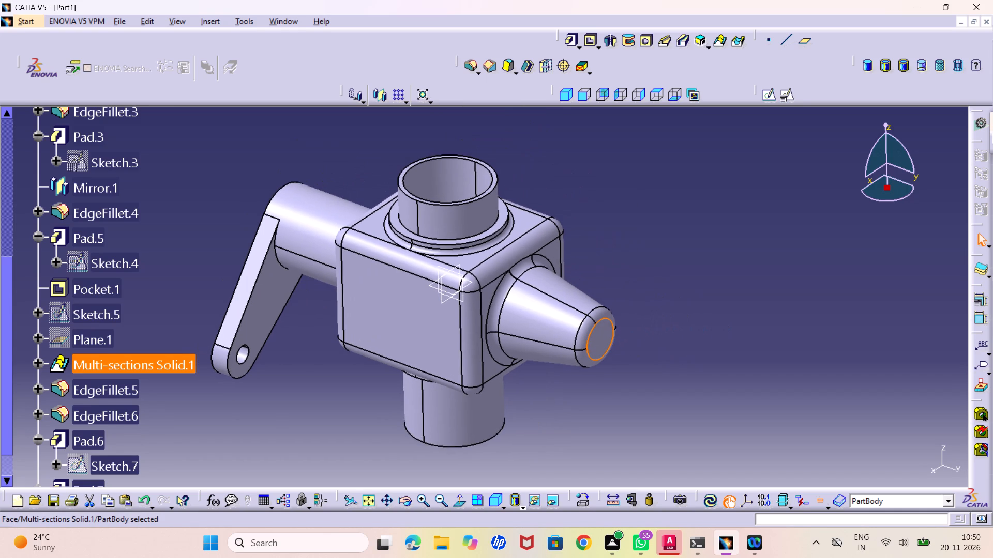
click(589, 42)
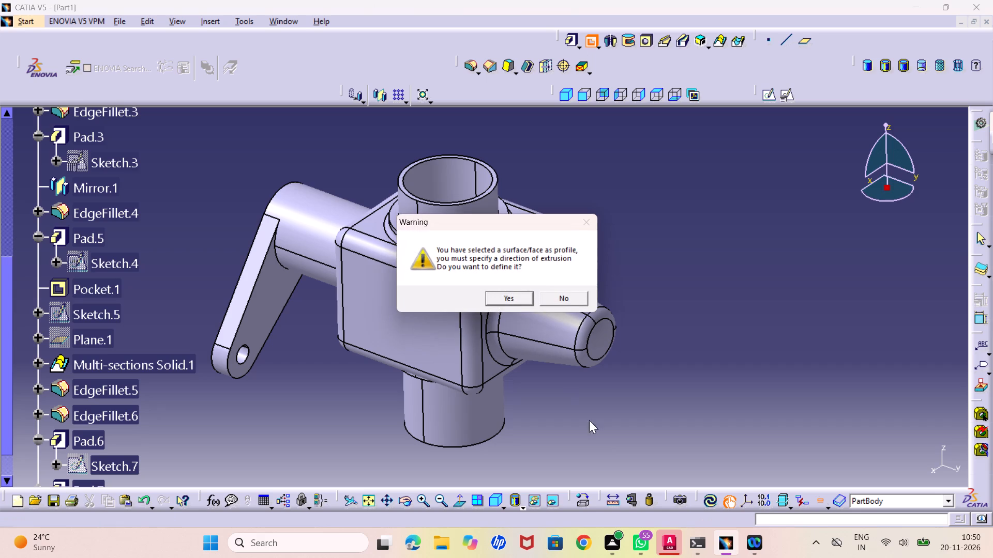
click(499, 300)
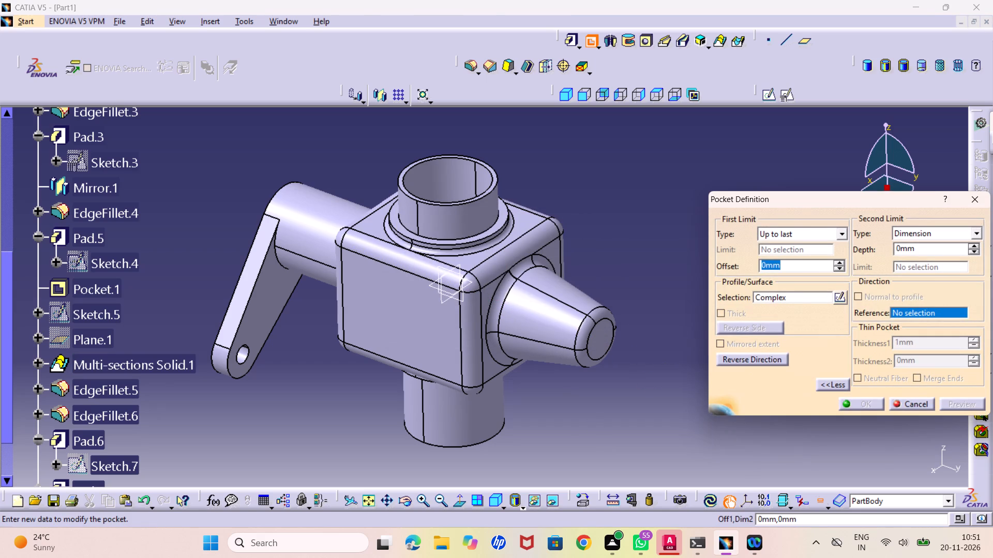
click(600, 339)
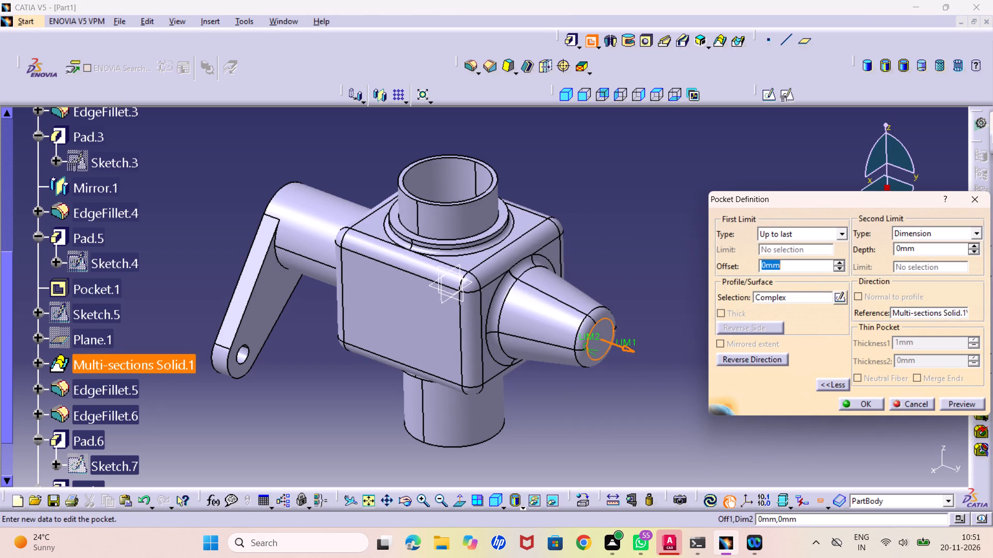
click(625, 347)
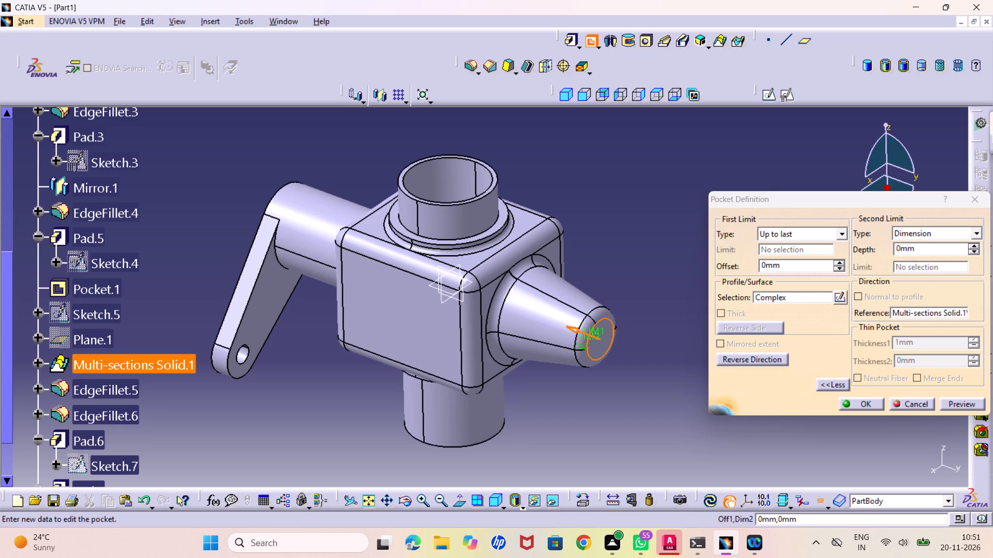
Limit the tapered boss pocket by dimension with a depth of 19 mm and create it.
middle_drag(454, 264, 435, 371)
right_drag(454, 264, 435, 371)
middle_drag(420, 378, 465, 342)
right_click(428, 309)
right_drag(435, 311, 465, 342)
middle_drag(465, 342, 465, 342)
middle_drag(468, 377, 440, 352)
right_click(440, 352)
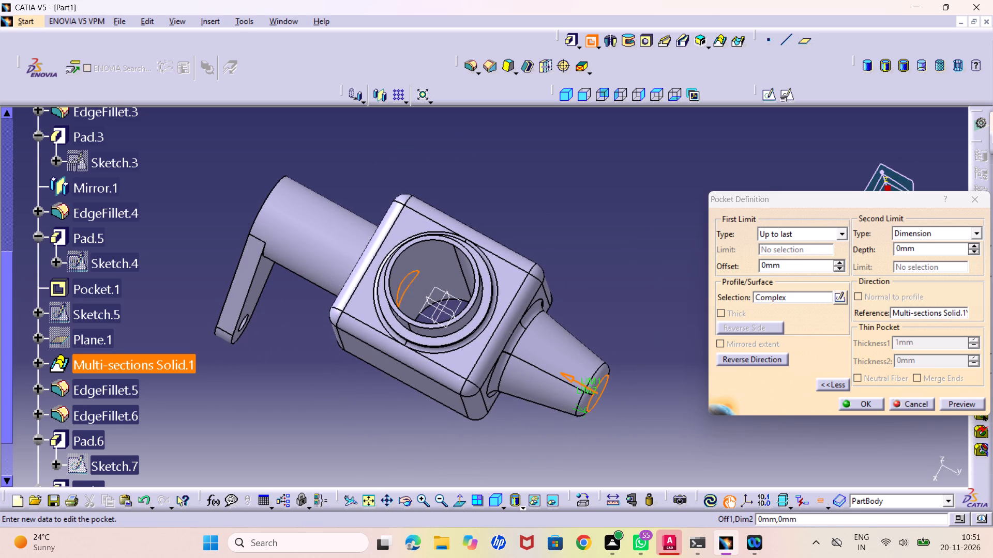
click(839, 233)
click(796, 246)
double_click(795, 251)
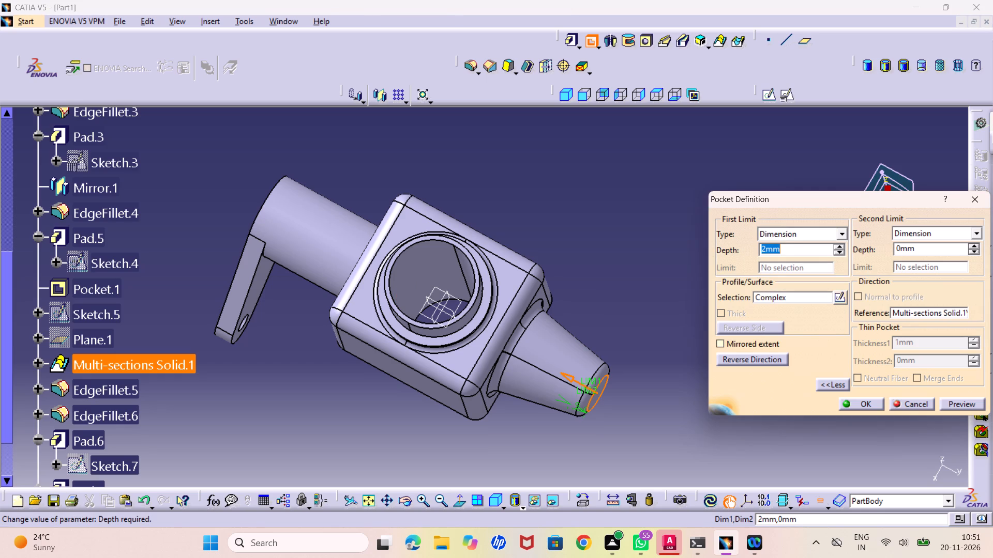
text(19)
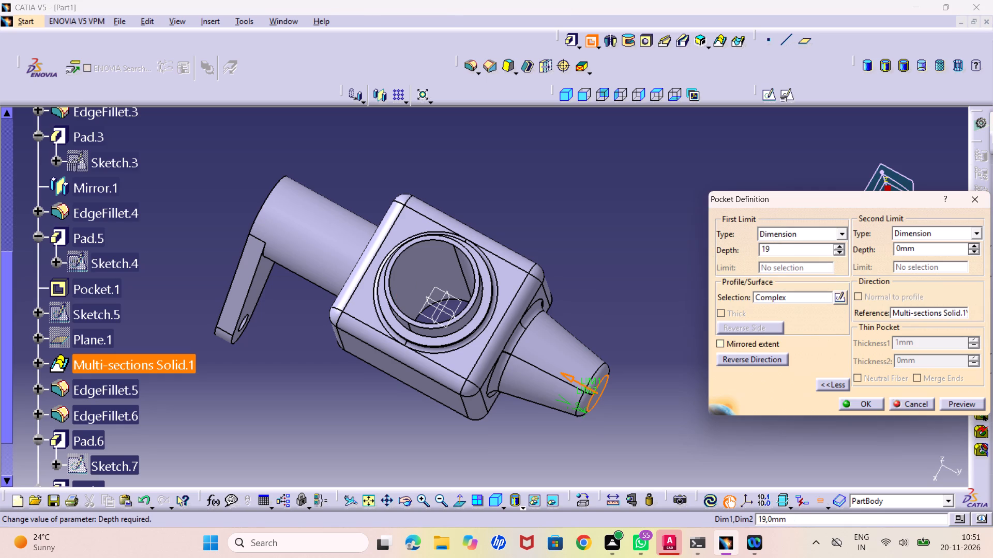
click(954, 403)
middle_drag(342, 394, 446, 467)
right_drag(342, 394, 446, 467)
middle_drag(537, 404, 516, 381)
right_drag(537, 401, 516, 381)
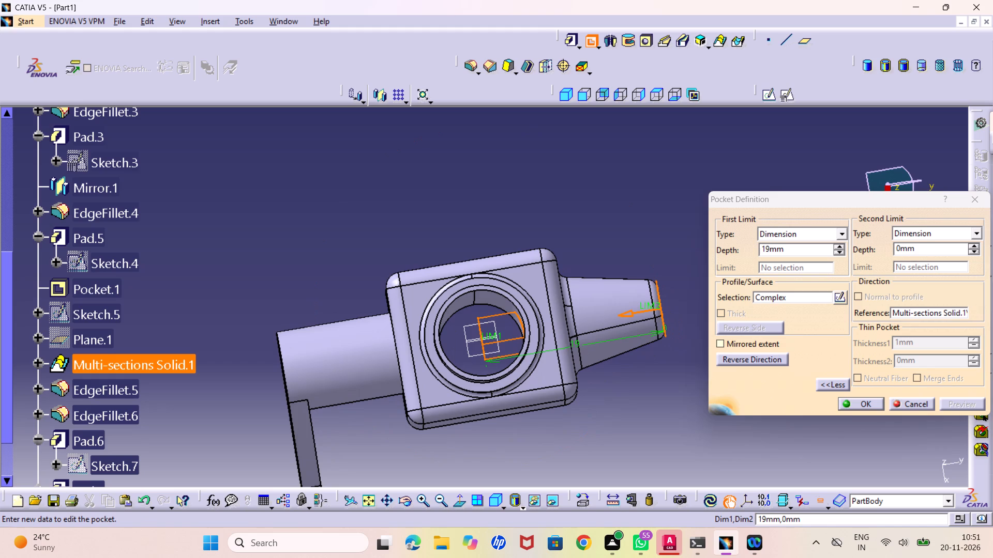
click(856, 402)
click(695, 424)
Examine the bored tapered boss, hollow necks and lever arm from several angles and in isometric view.
middle_drag(628, 405, 489, 401)
right_drag(625, 405, 489, 401)
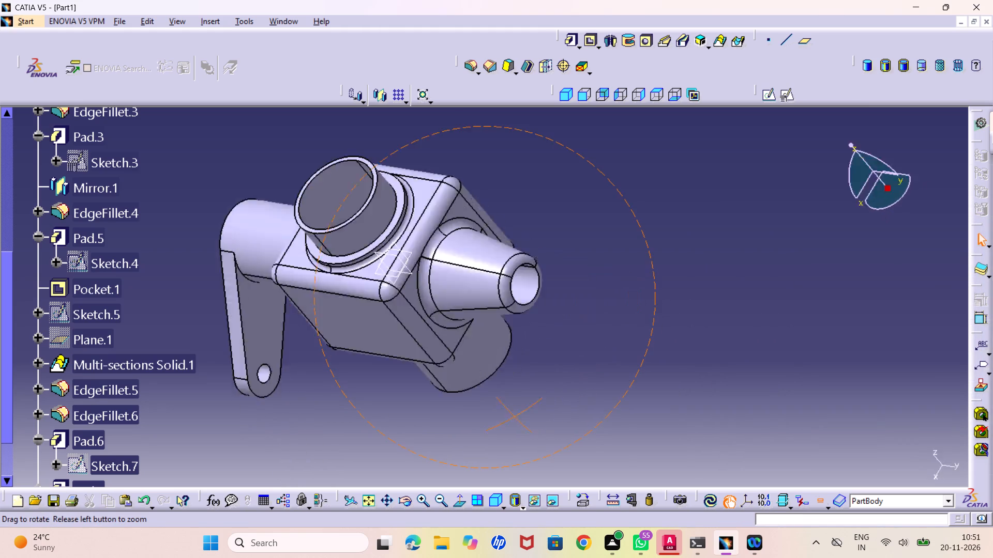
middle_drag(489, 401, 366, 325)
right_drag(489, 401, 366, 325)
middle_drag(382, 271, 627, 359)
right_drag(560, 341, 627, 359)
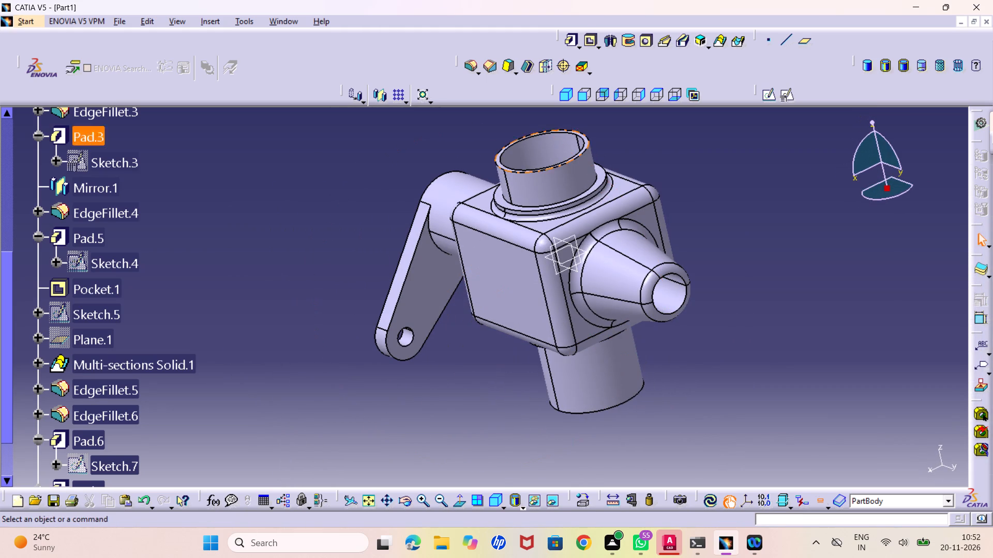
click(562, 91)
middle_drag(714, 219, 712, 217)
right_click(712, 217)
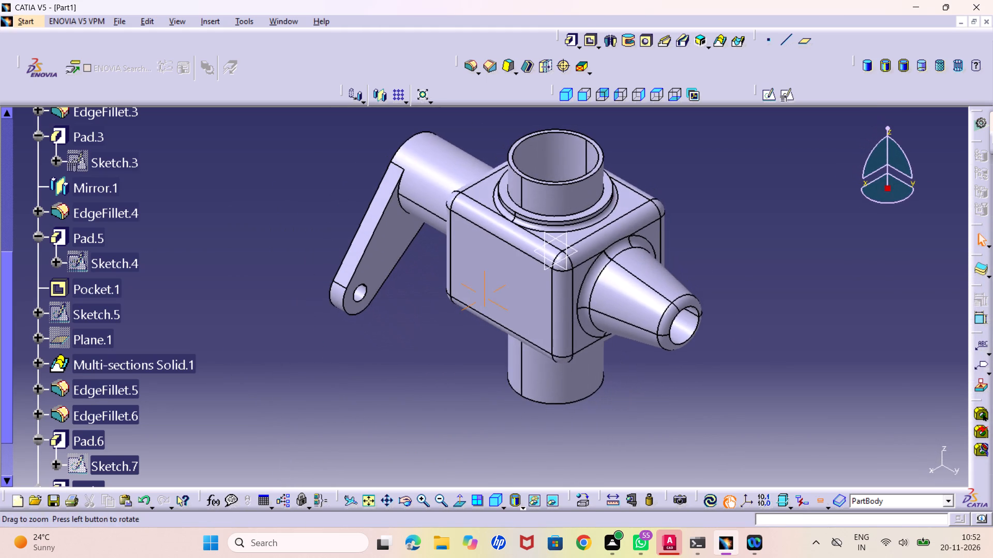
middle_drag(712, 217, 715, 240)
middle_drag(710, 229, 673, 269)
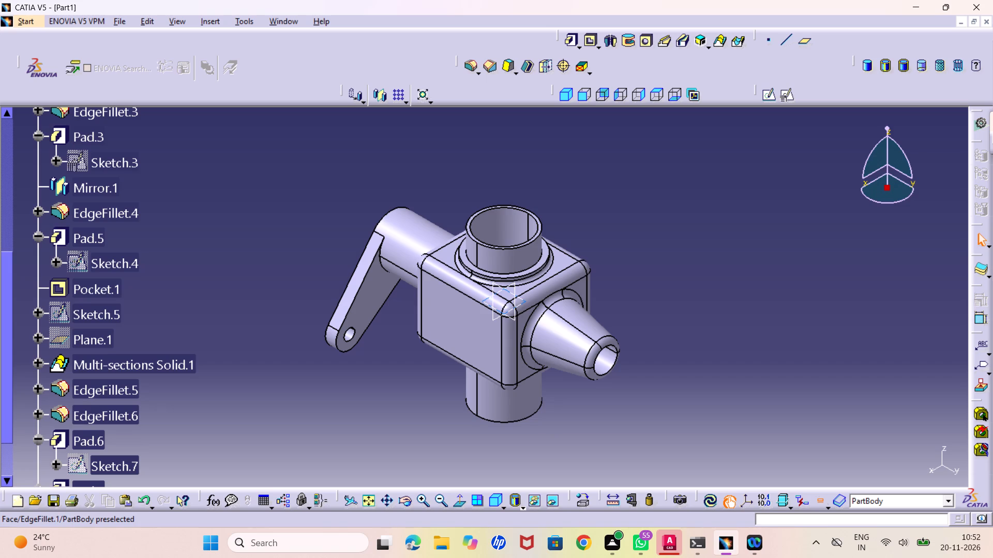
middle_drag(618, 265, 532, 290)
right_drag(618, 265, 532, 290)
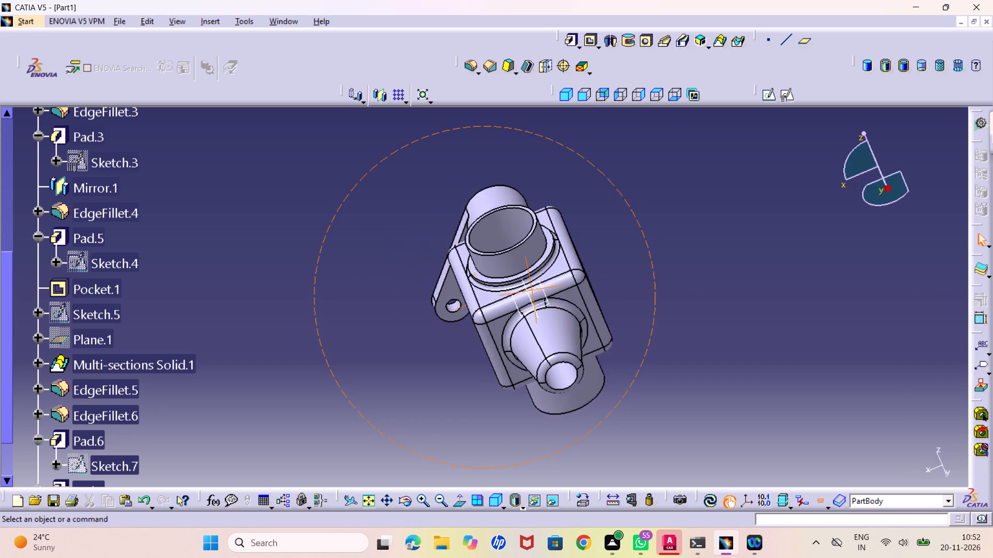
middle_drag(532, 290, 501, 283)
right_drag(532, 290, 501, 283)
middle_drag(598, 334, 555, 374)
right_drag(598, 334, 555, 374)
middle_drag(521, 378, 519, 335)
right_click(521, 378)
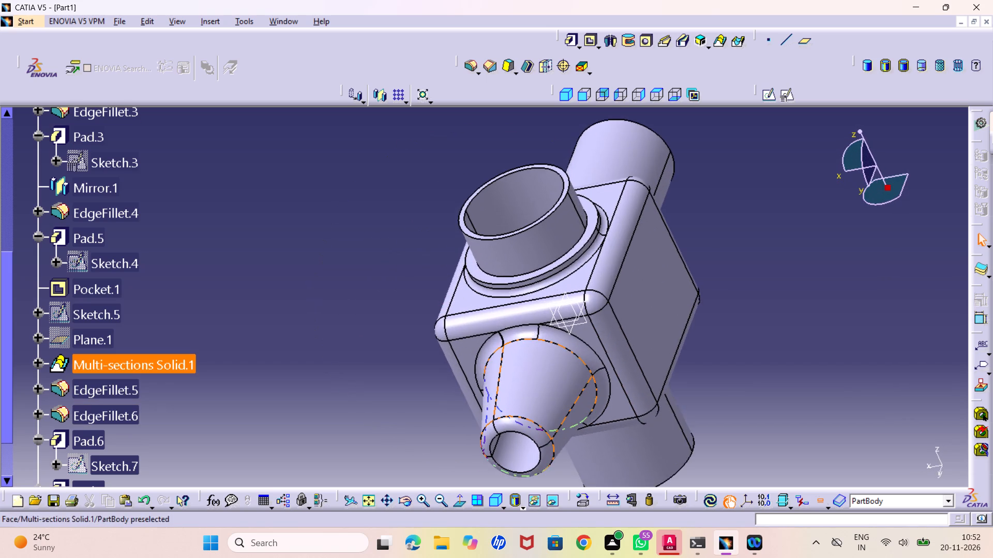
middle_drag(560, 355, 505, 273)
middle_drag(457, 345, 469, 322)
right_drag(455, 343, 469, 322)
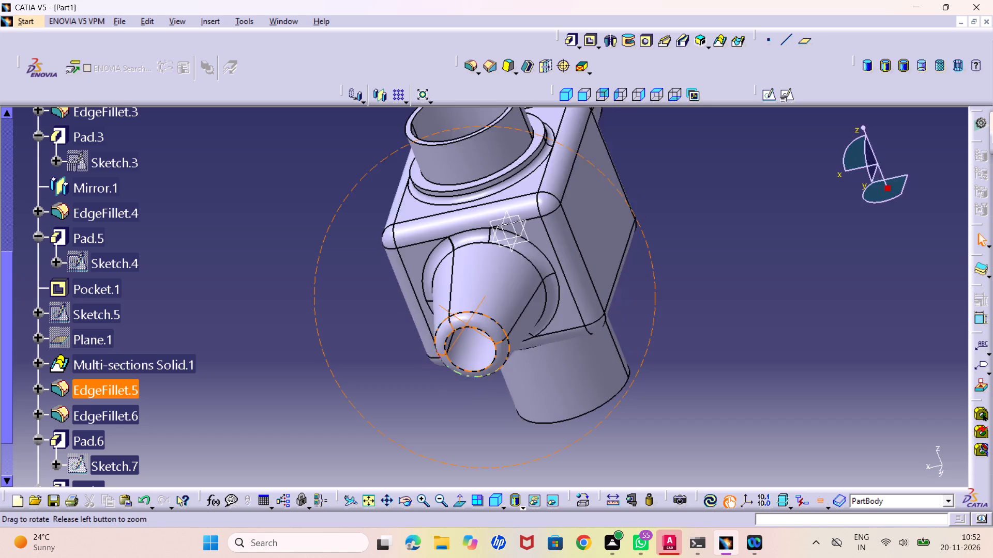
middle_drag(469, 322, 535, 338)
right_drag(469, 322, 535, 338)
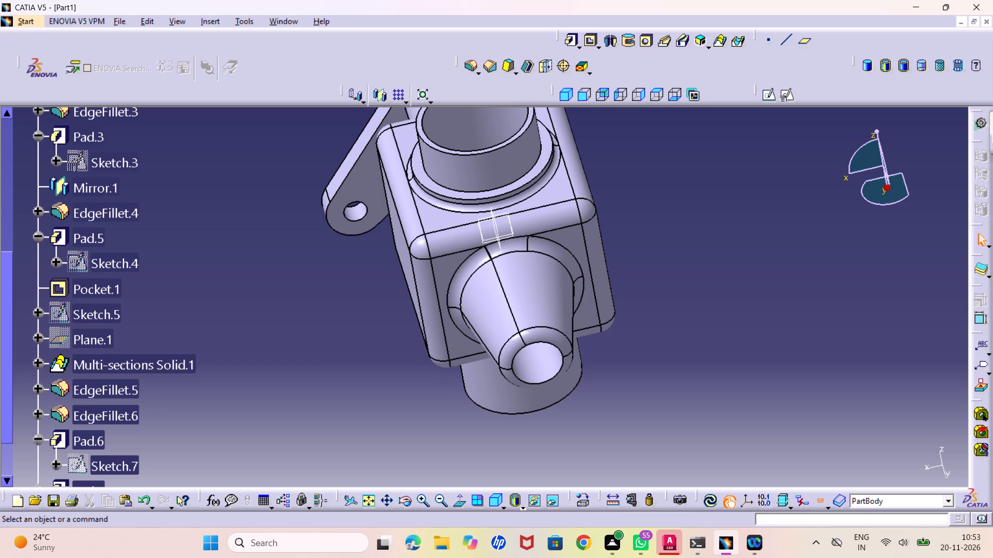
middle_drag(260, 392, 357, 359)
right_drag(260, 392, 358, 358)
middle_drag(248, 372, 287, 372)
right_click(248, 372)
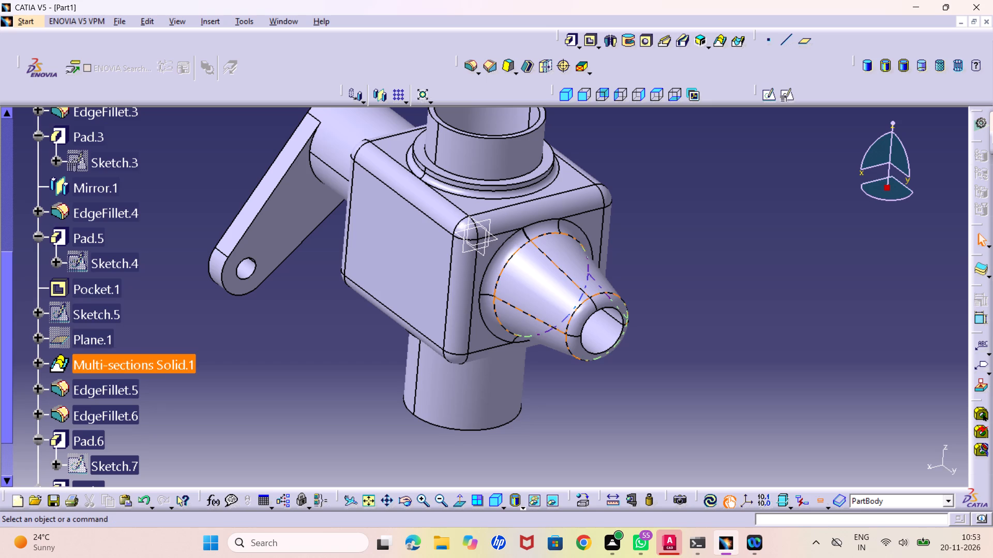
middle_drag(209, 354, 220, 389)
right_click(209, 354)
middle_drag(257, 356, 236, 417)
right_drag(257, 356, 236, 417)
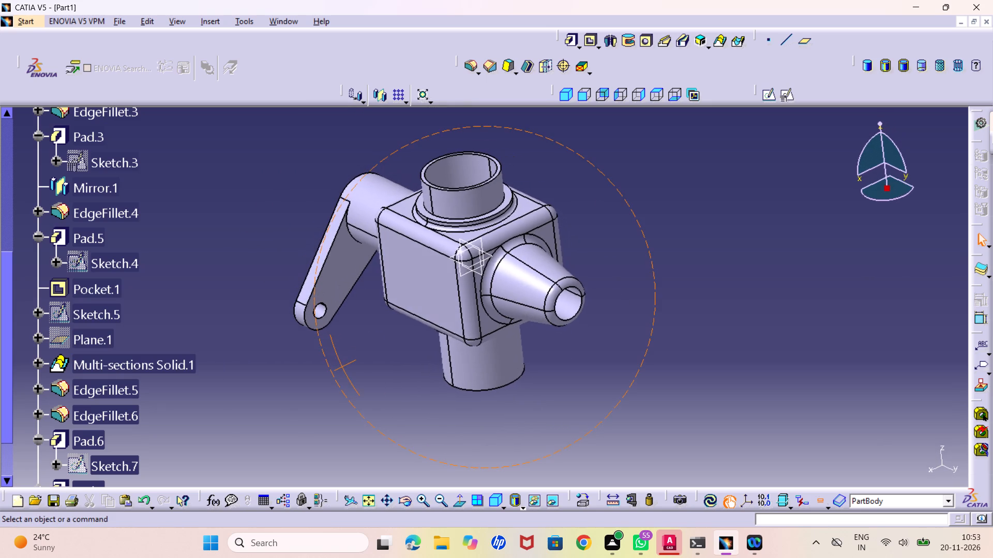
middle_drag(406, 366, 374, 406)
right_drag(406, 366, 374, 406)
middle_drag(420, 369, 412, 358)
right_click(420, 369)
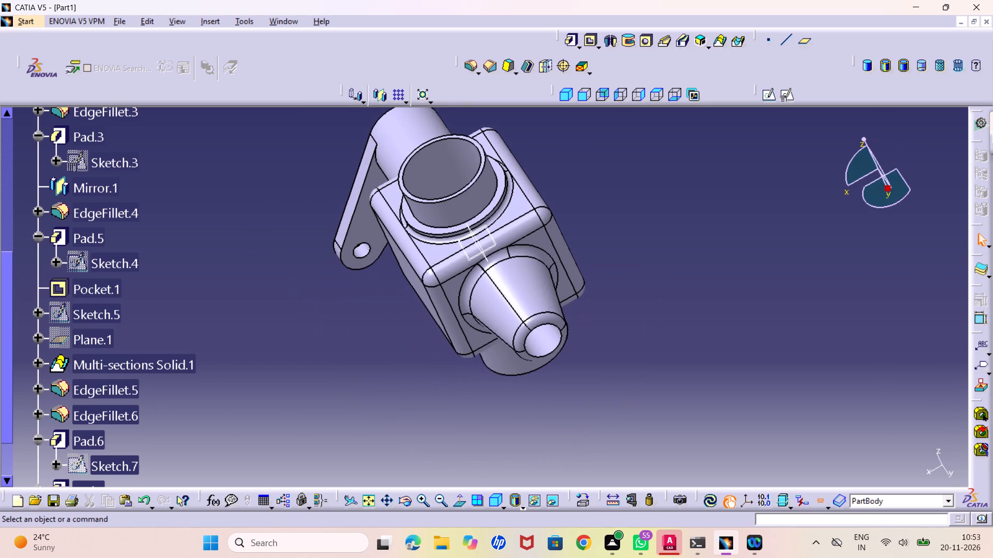
middle_drag(402, 358, 420, 320)
right_drag(402, 357, 420, 320)
middle_drag(393, 329, 402, 325)
right_drag(393, 329, 402, 325)
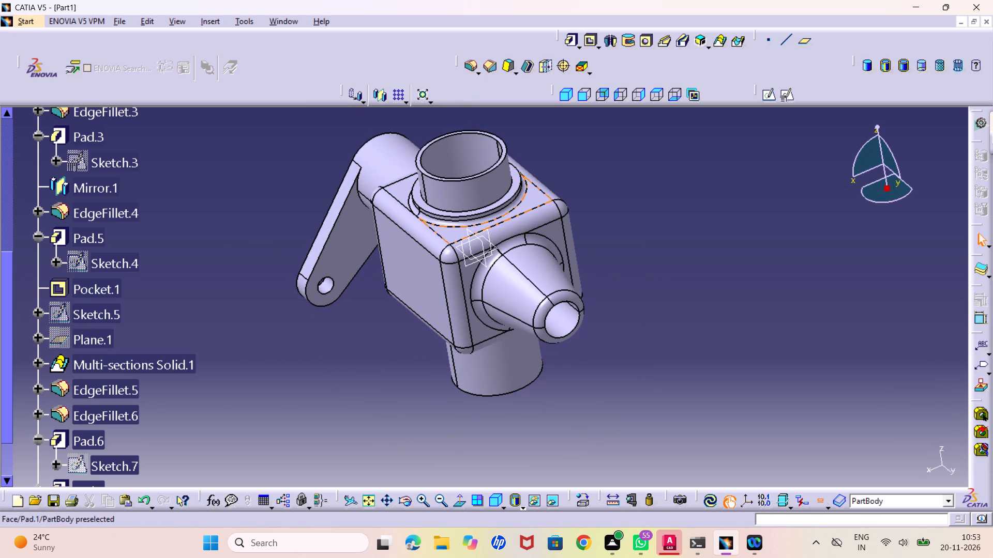
click(567, 96)
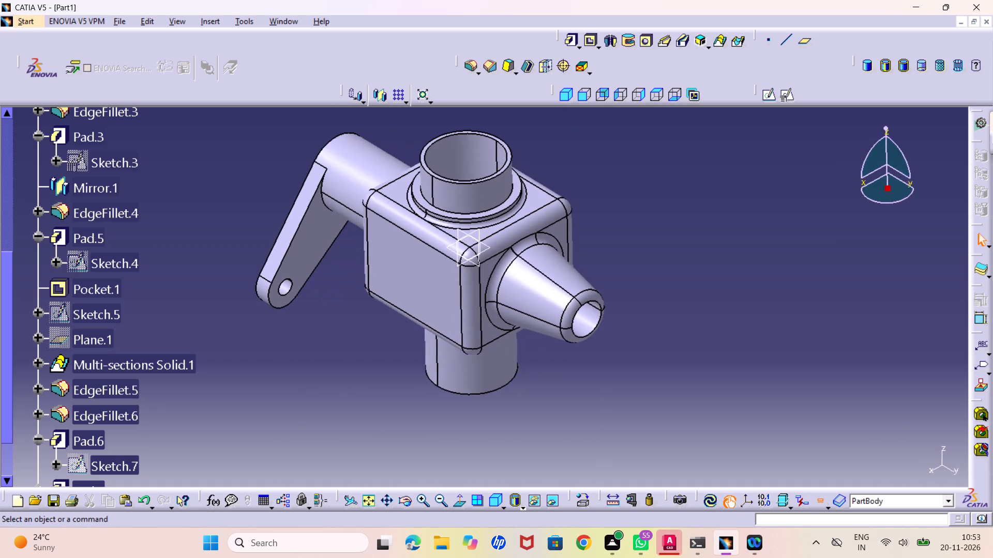
middle_drag(355, 388, 348, 377)
right_drag(355, 388, 348, 377)
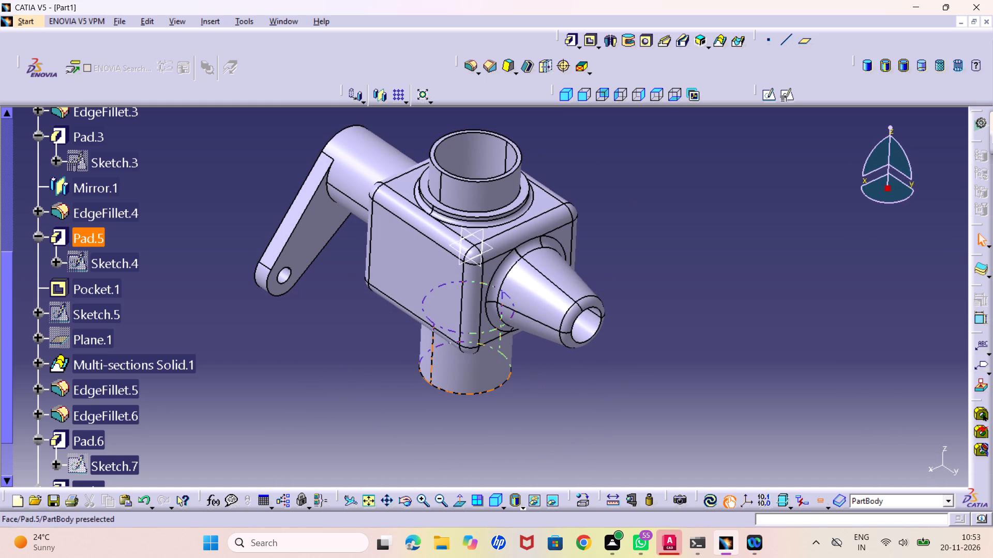
middle_drag(477, 382, 364, 374)
right_drag(477, 380, 364, 374)
middle_drag(422, 375, 382, 326)
right_drag(422, 375, 382, 326)
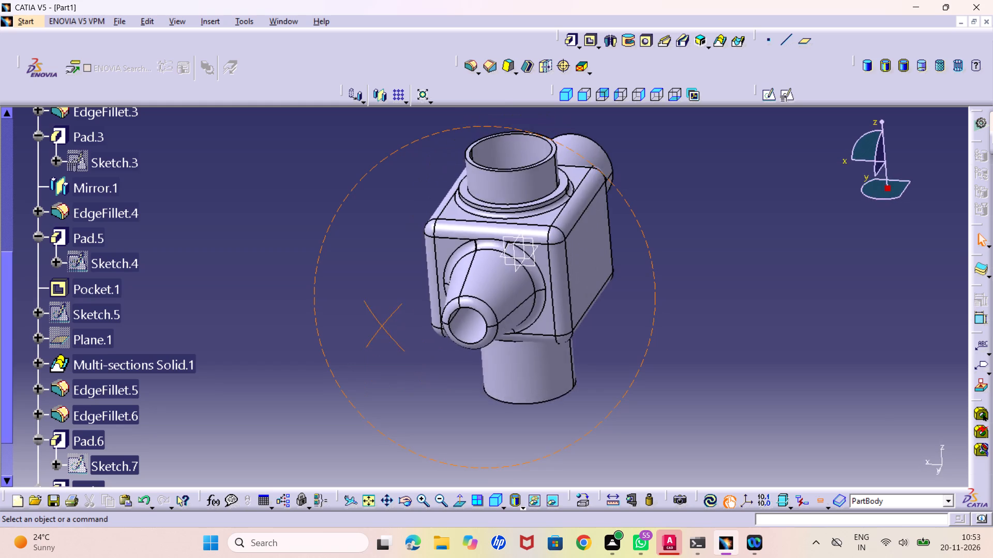
middle_drag(382, 326, 537, 423)
right_drag(382, 326, 538, 408)
middle_drag(537, 417, 538, 408)
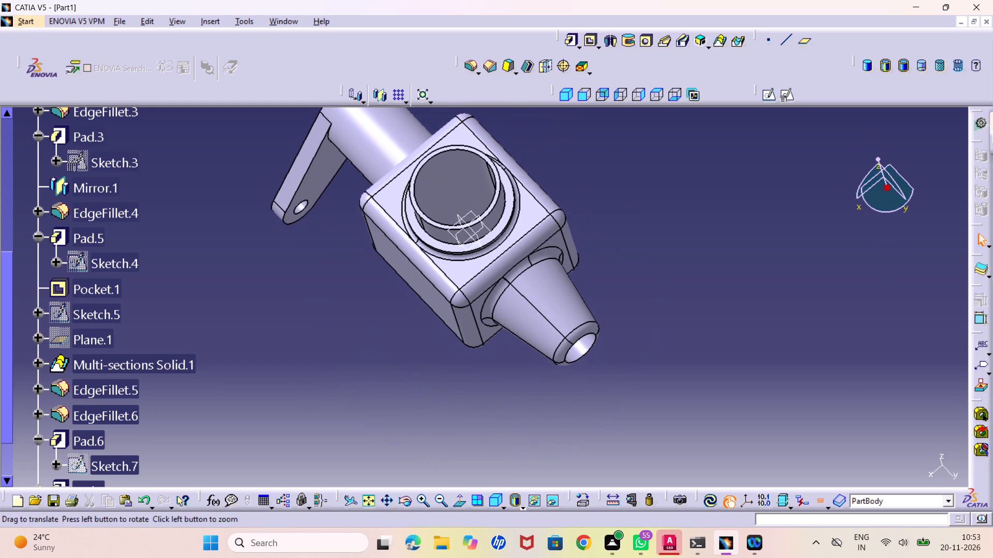
middle_drag(538, 408, 540, 404)
right_drag(538, 408, 561, 381)
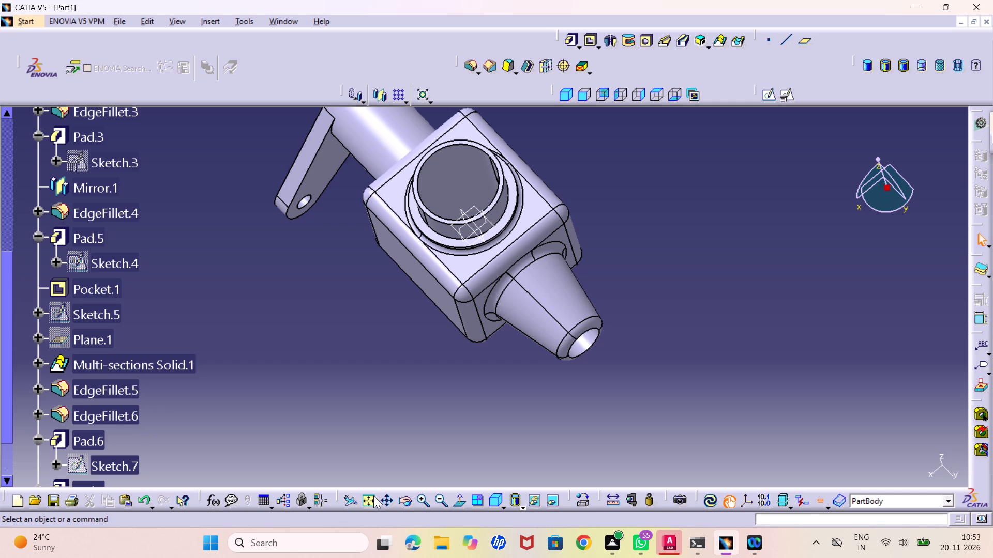
middle_drag(431, 426, 454, 339)
right_drag(431, 426, 459, 317)
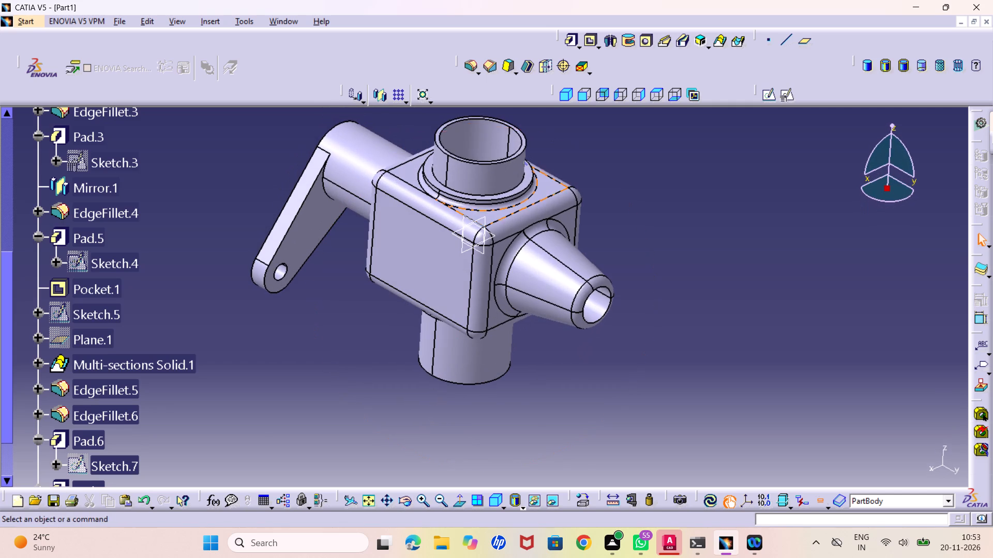
click(561, 97)
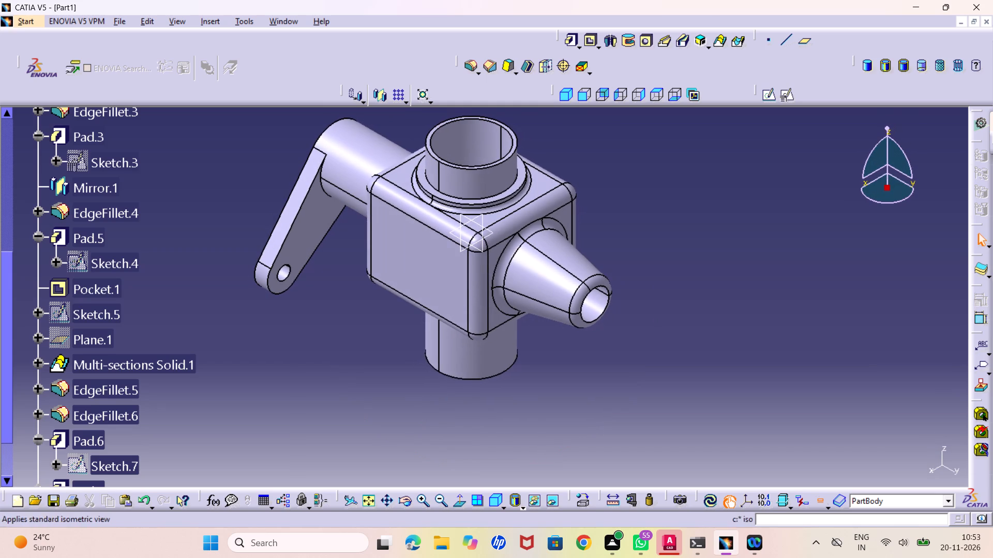
middle_drag(522, 384, 520, 384)
right_drag(522, 384, 520, 384)
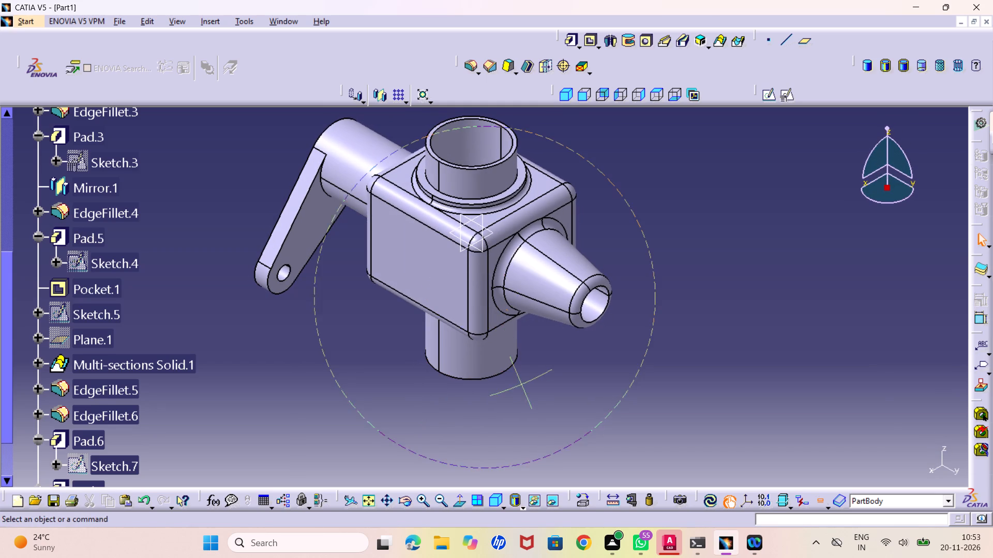
Start a hole on the lower neck's cylindrical outer face and open its positioning sketch.
middle_drag(520, 384, 518, 327)
right_drag(520, 384, 518, 327)
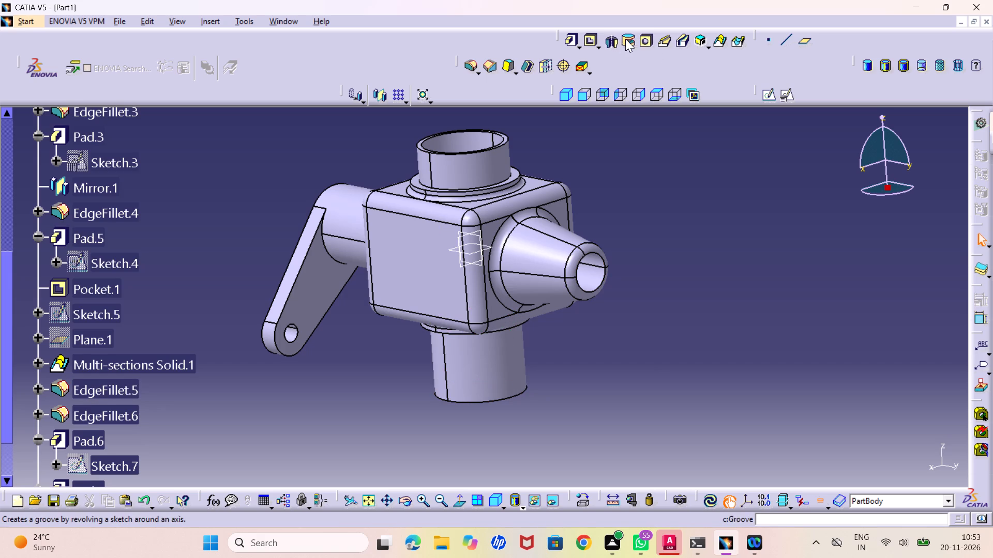
click(648, 40)
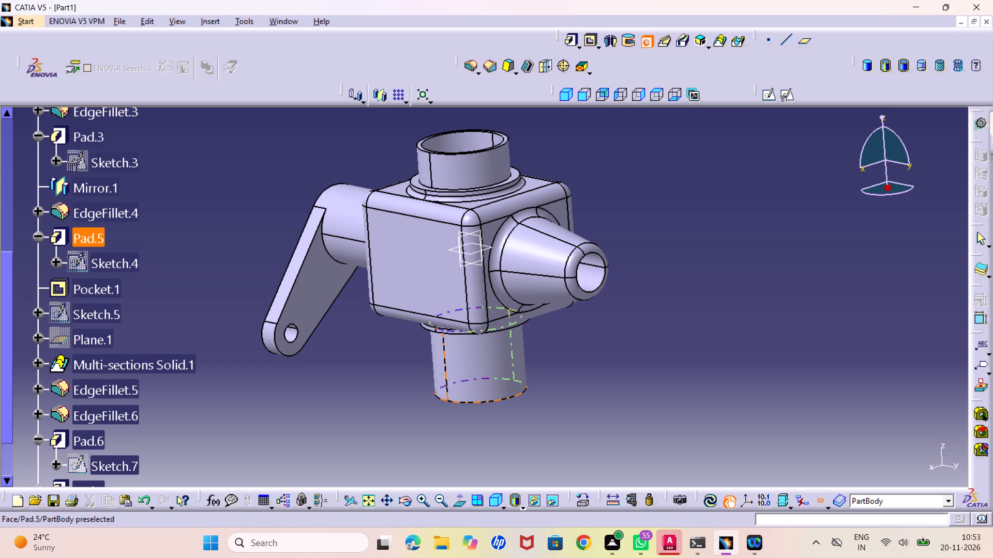
click(514, 362)
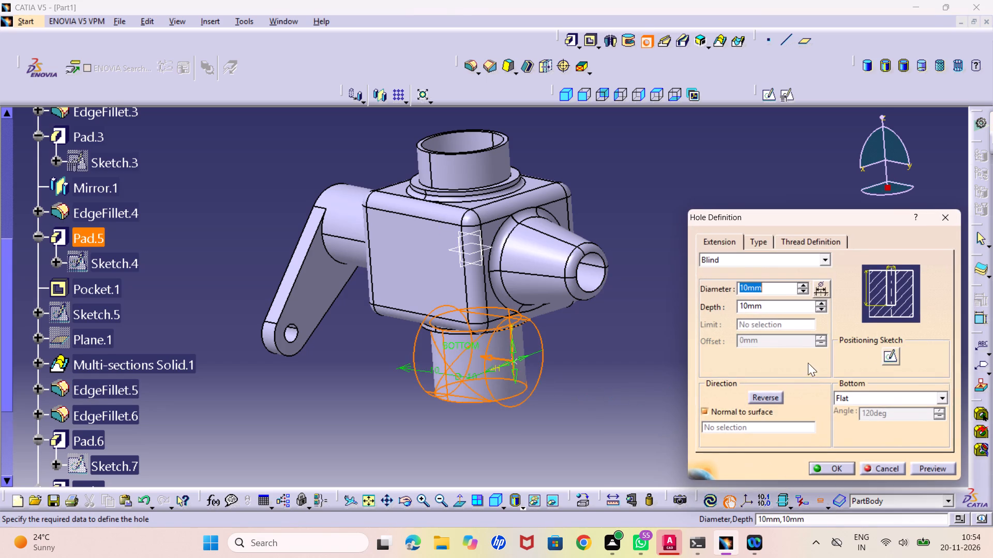
double_click(894, 351)
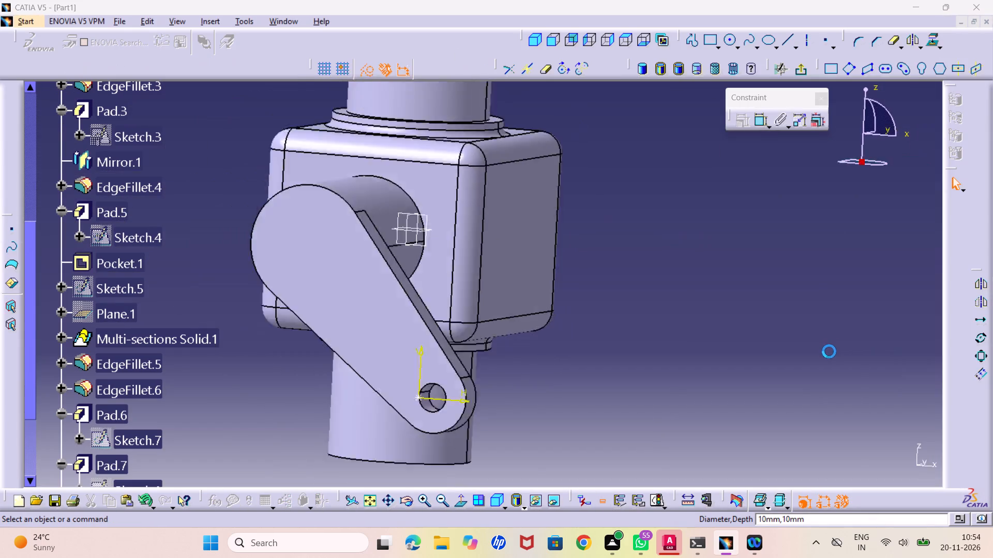
Constrain the hole's centre point on the lower neck at 13 mm below the horizontal xy plane.
middle_drag(480, 414, 475, 402)
right_click(479, 414)
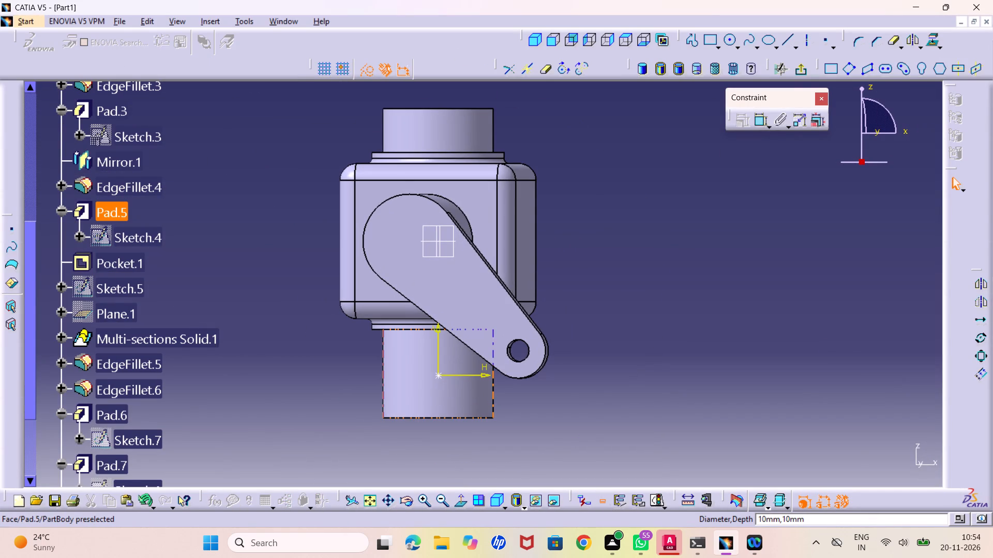
middle_drag(411, 404, 407, 389)
right_click(411, 404)
middle_drag(394, 387, 471, 381)
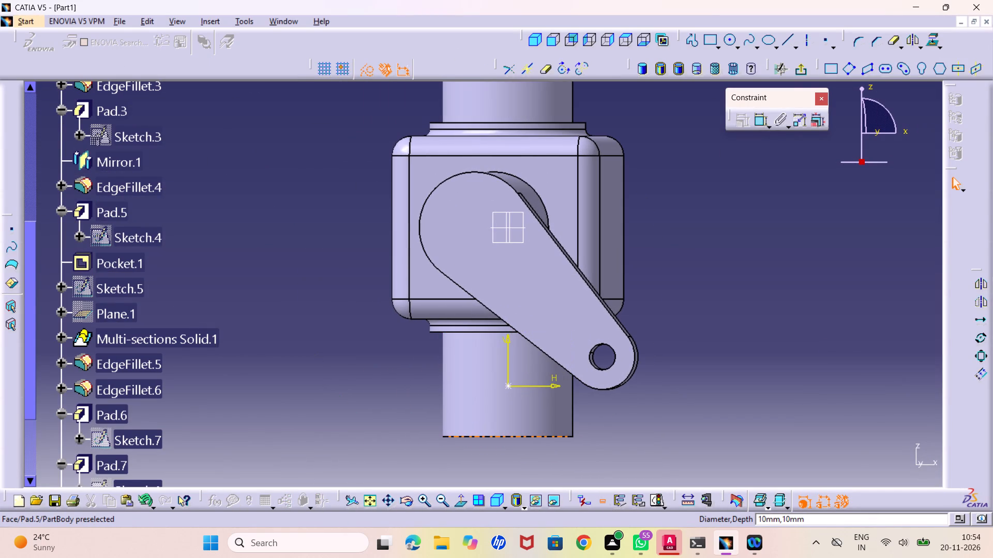
click(462, 499)
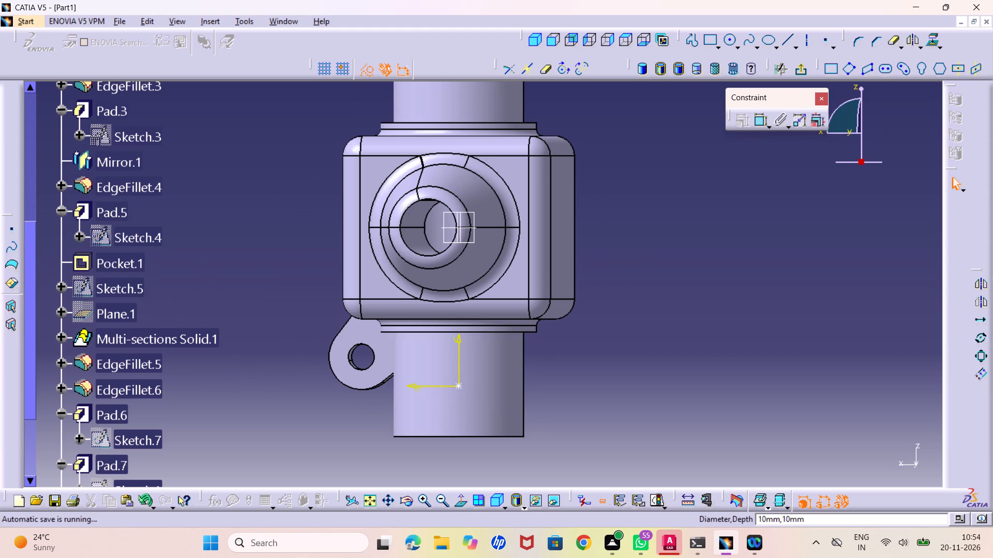
click(533, 38)
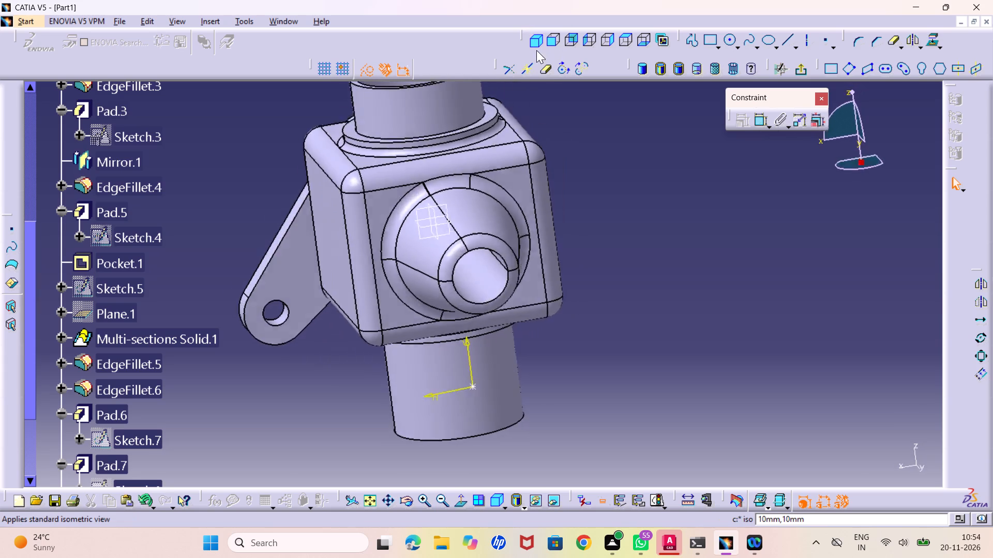
middle_drag(469, 411, 486, 338)
right_drag(469, 411, 486, 338)
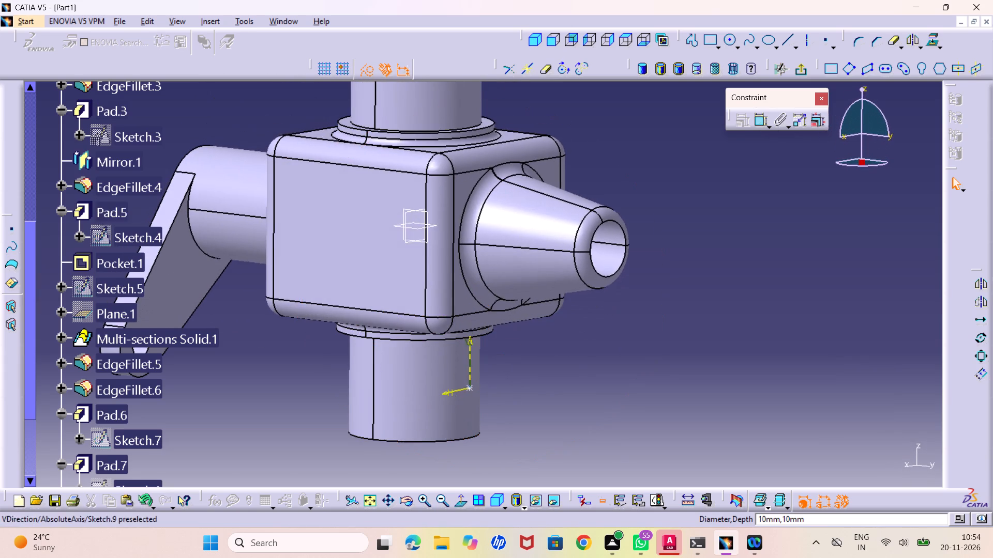
middle_drag(434, 355, 414, 373)
right_drag(434, 355, 414, 373)
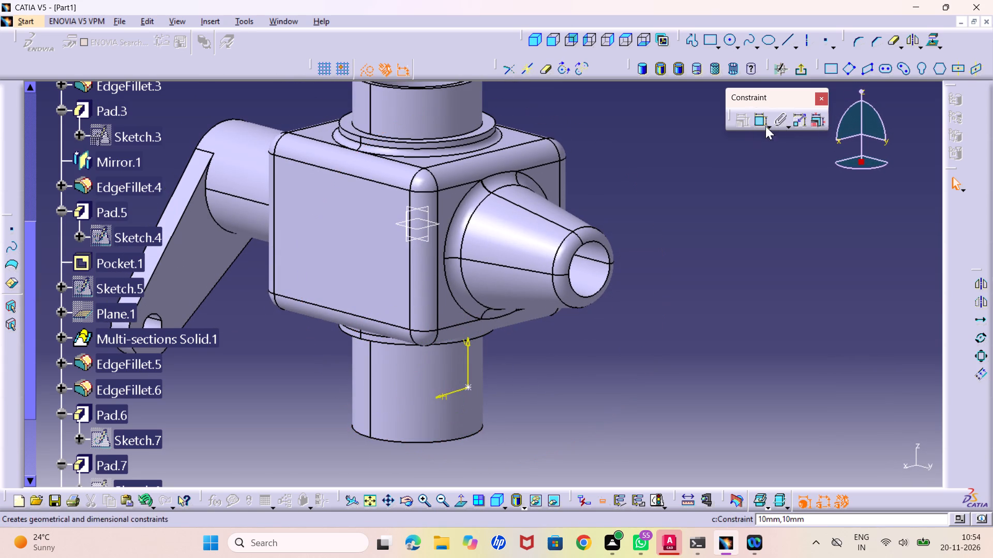
double_click(760, 119)
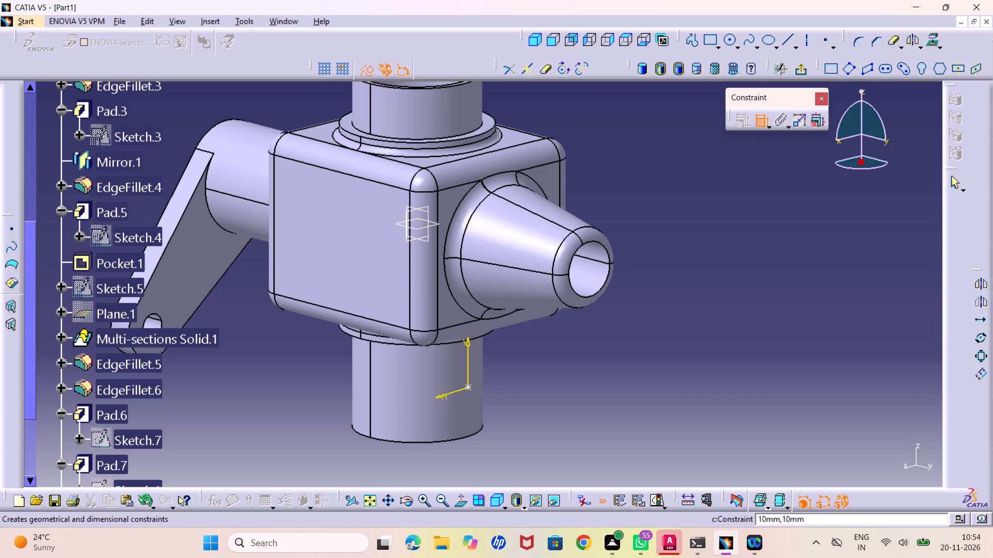
middle_drag(422, 273, 423, 290)
right_click(422, 273)
click(446, 235)
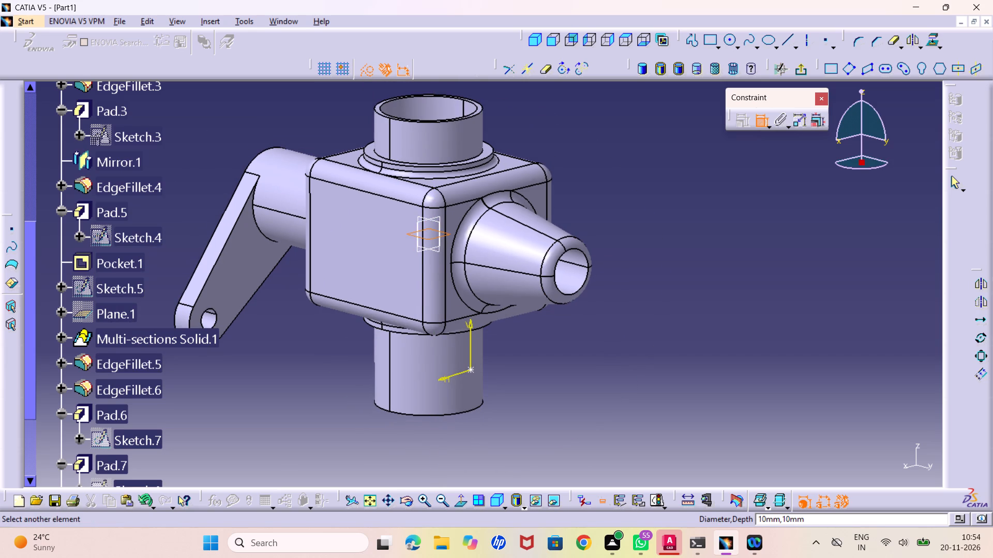
click(470, 369)
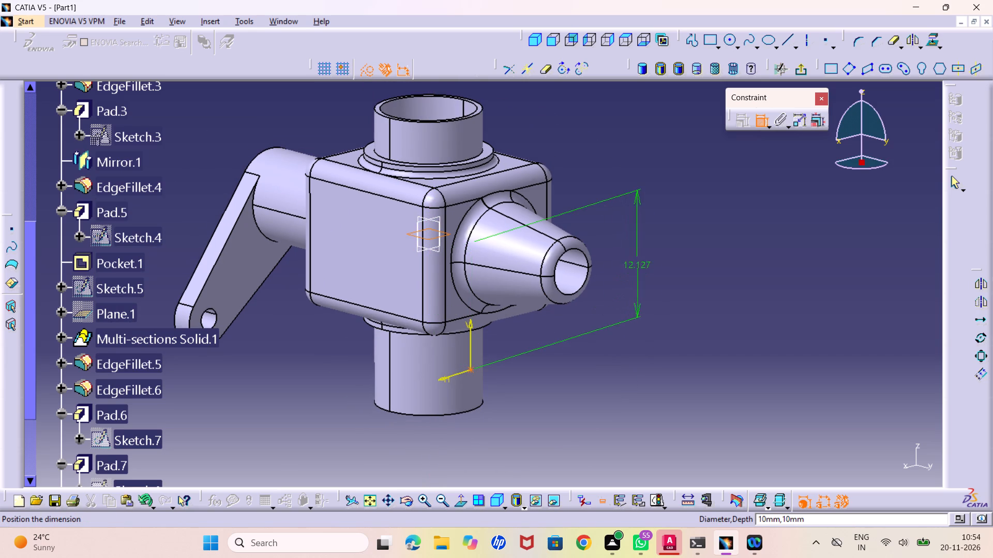
click(644, 257)
double_click(642, 252)
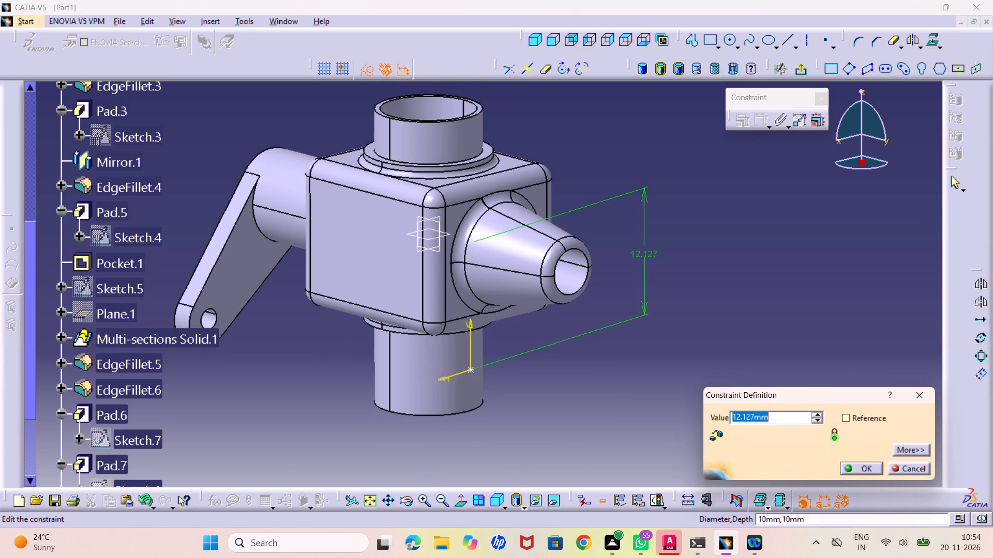
key(1)
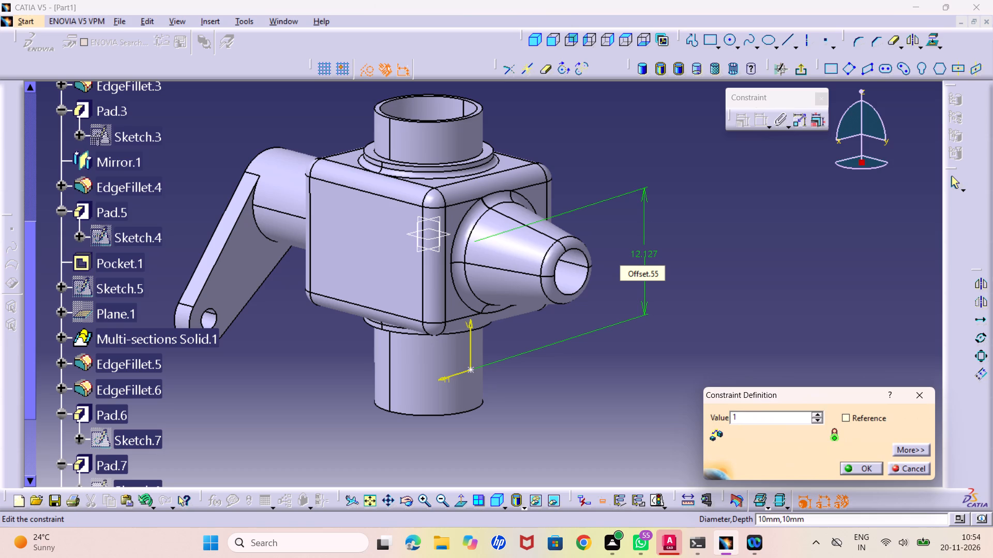
key(3)
key(Return)
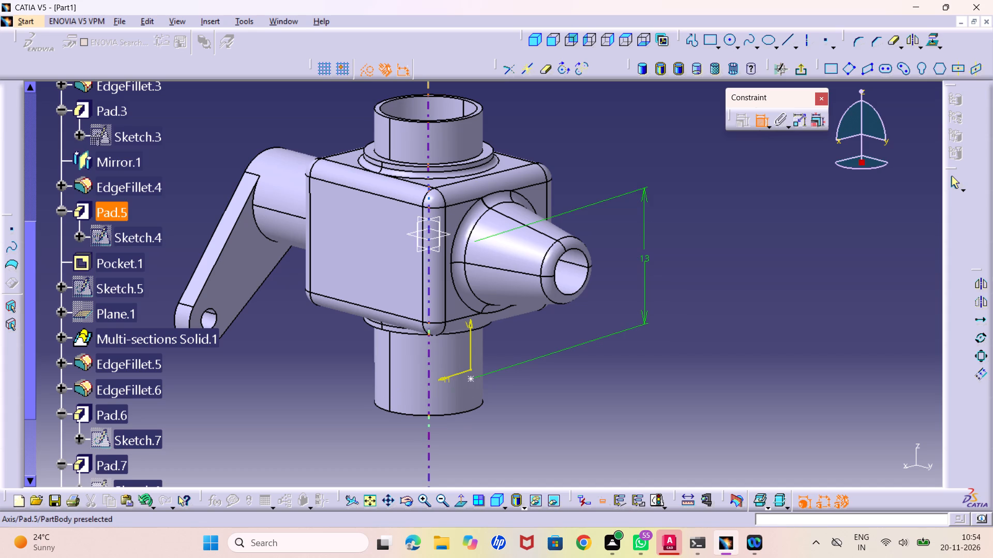
Make the hole's centre point coincident with the lower neck's axis and exit the positioning sketch.
click(430, 412)
click(472, 379)
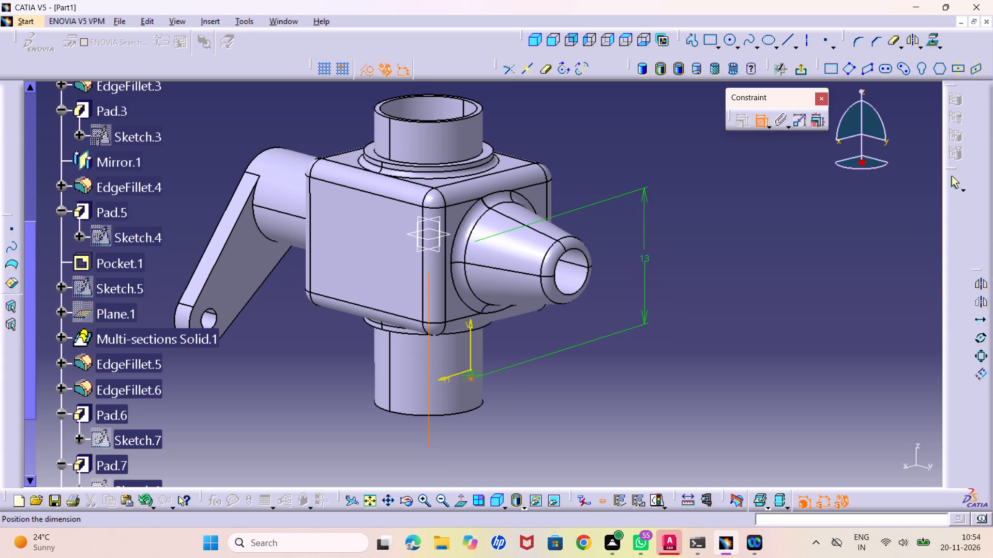
right_click(485, 428)
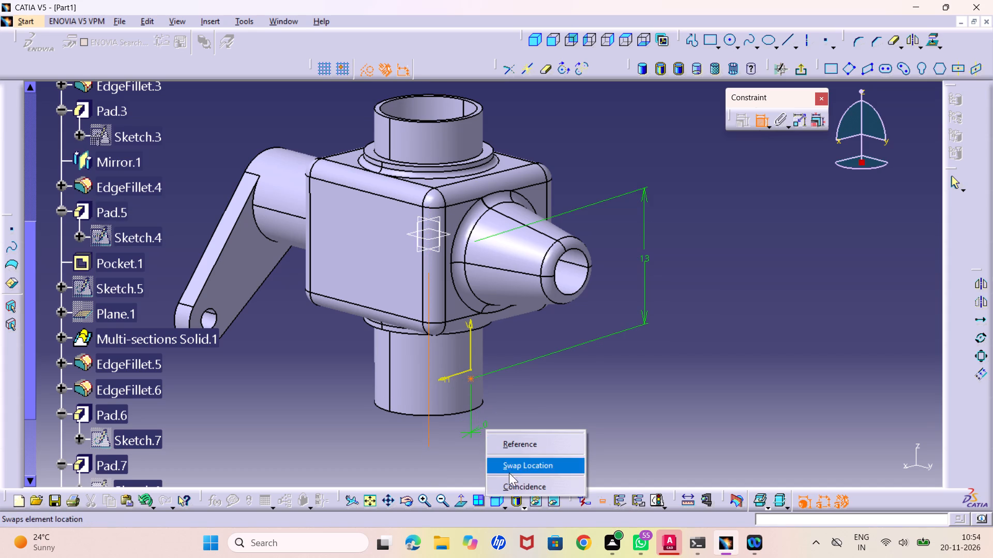
click(510, 485)
middle_drag(472, 415, 354, 385)
right_drag(472, 414, 354, 385)
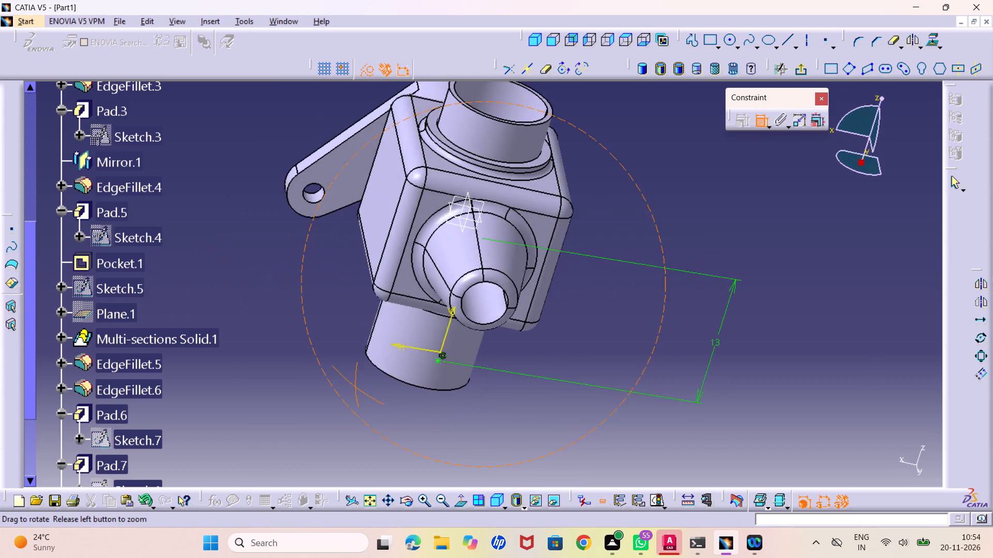
middle_drag(354, 385, 349, 374)
right_drag(354, 385, 349, 374)
middle_drag(427, 416, 396, 351)
right_drag(428, 414, 396, 351)
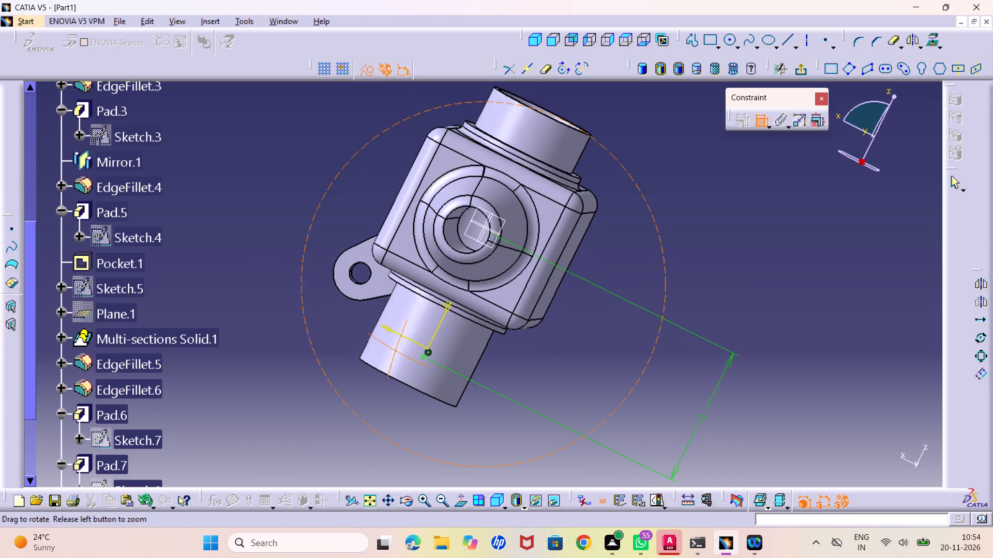
middle_drag(396, 351, 396, 355)
right_drag(396, 351, 396, 359)
middle_drag(396, 361, 550, 432)
right_drag(396, 361, 550, 432)
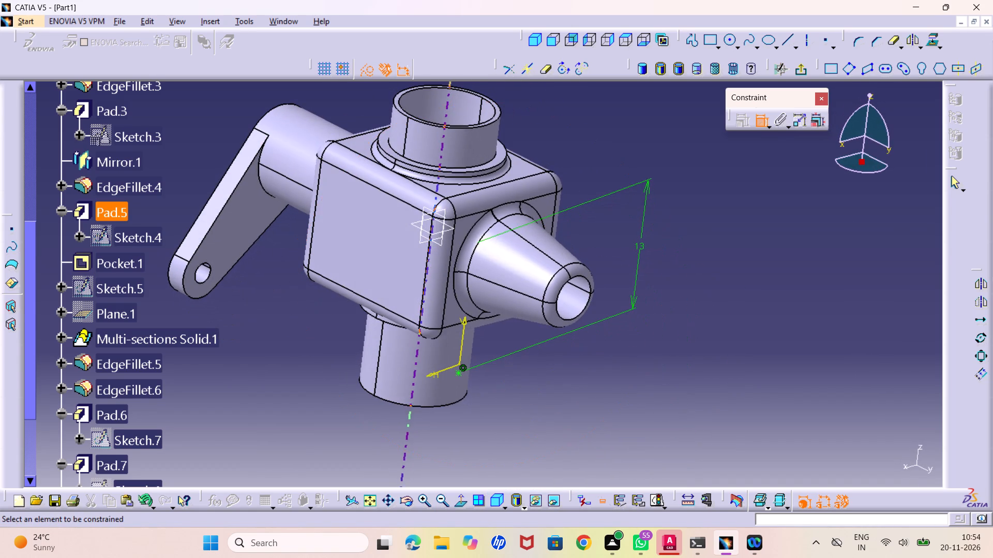
click(801, 68)
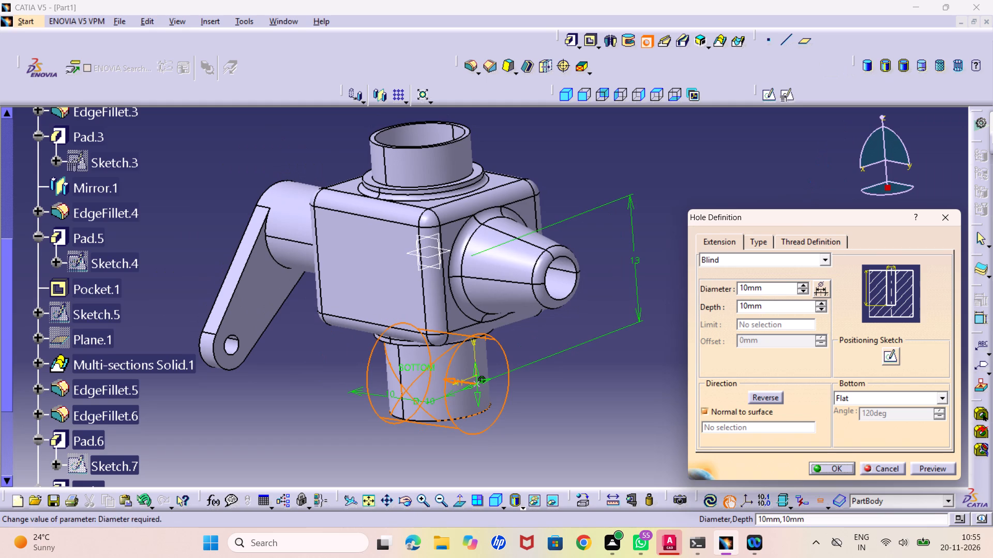
Create the blind hole in the lower neck's side with a 3 mm diameter and 10 mm depth.
double_click(771, 285)
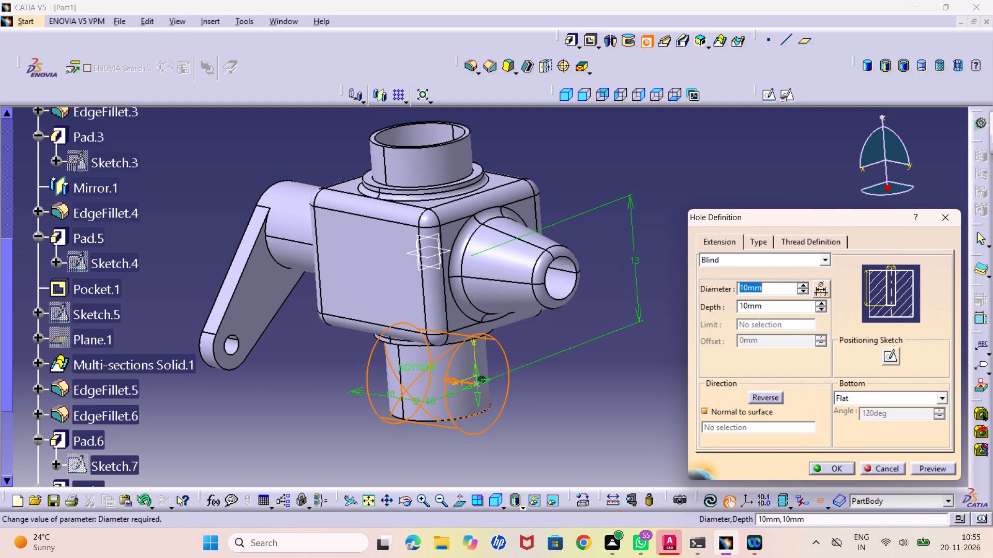
key(3)
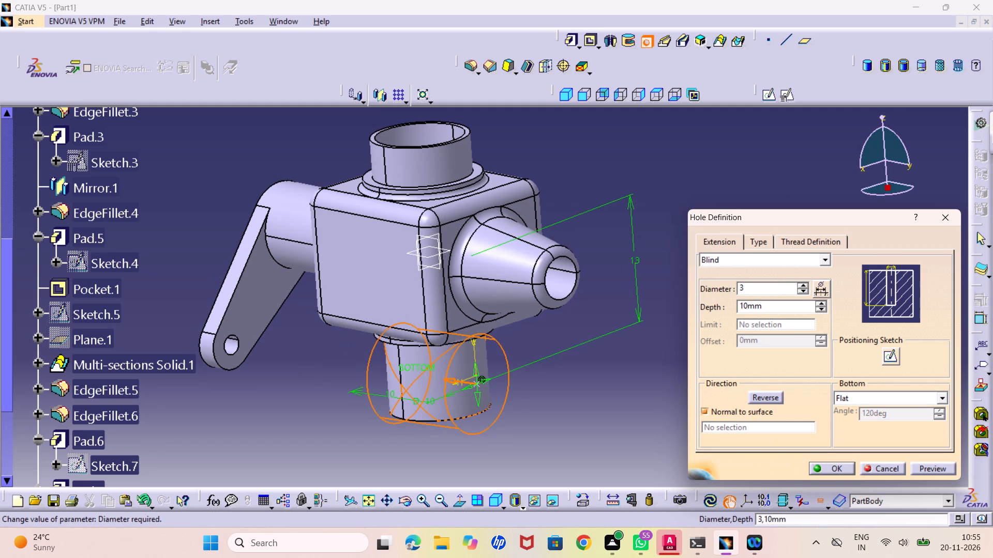
click(769, 307)
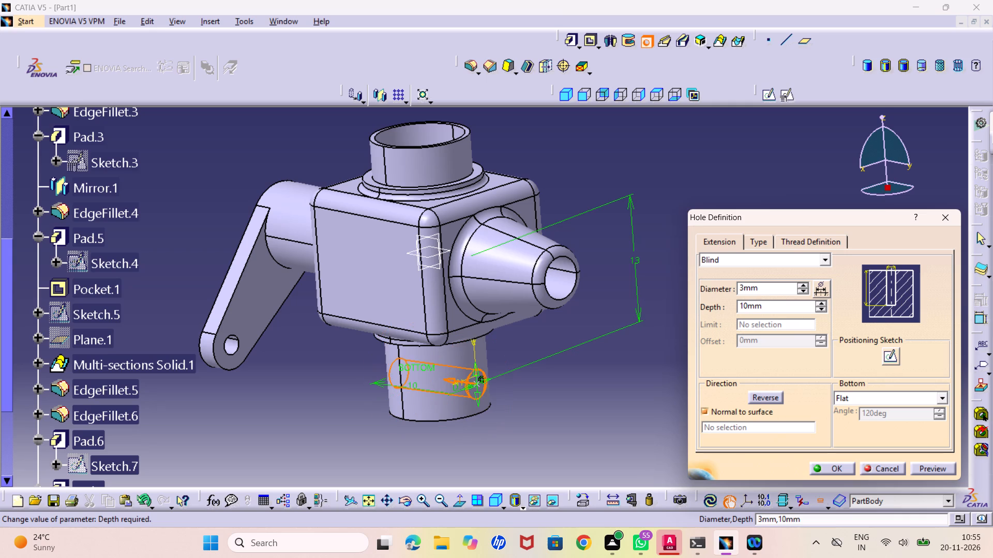
middle_drag(413, 404, 541, 375)
right_drag(417, 399, 541, 375)
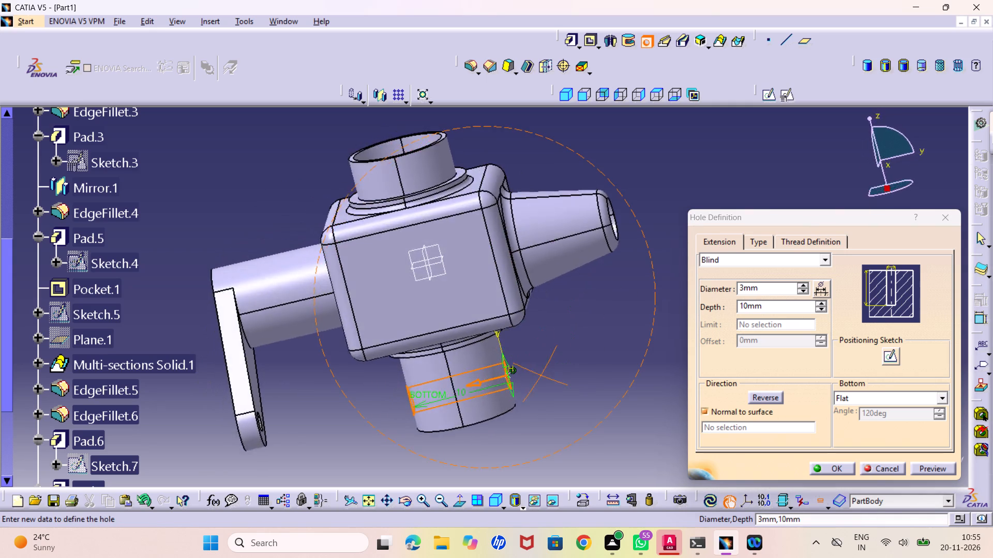
middle_drag(541, 375, 594, 375)
right_drag(541, 375, 594, 375)
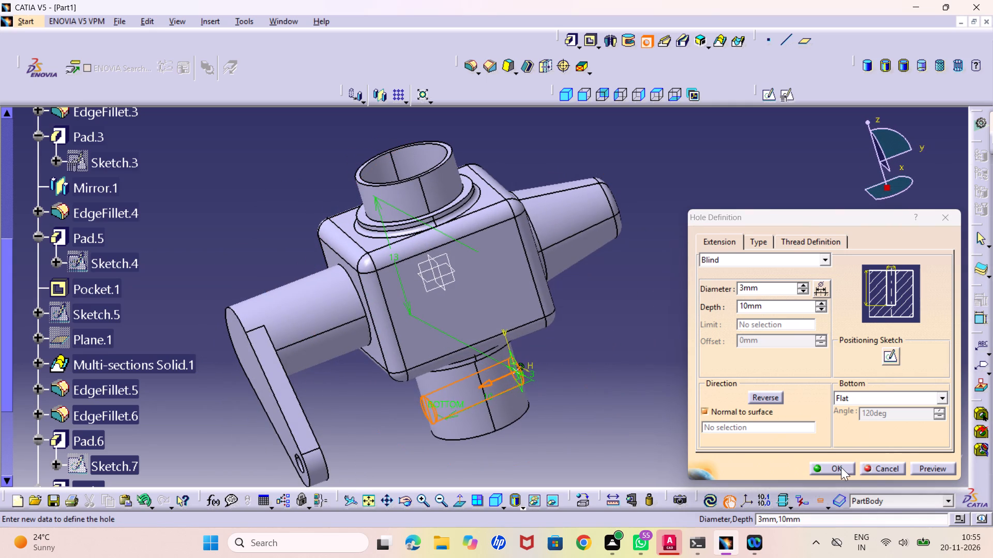
click(838, 469)
Examine the new hole in the lower neck's side from several angles and in isometric view.
click(648, 399)
middle_drag(620, 394, 557, 387)
right_drag(620, 394, 557, 387)
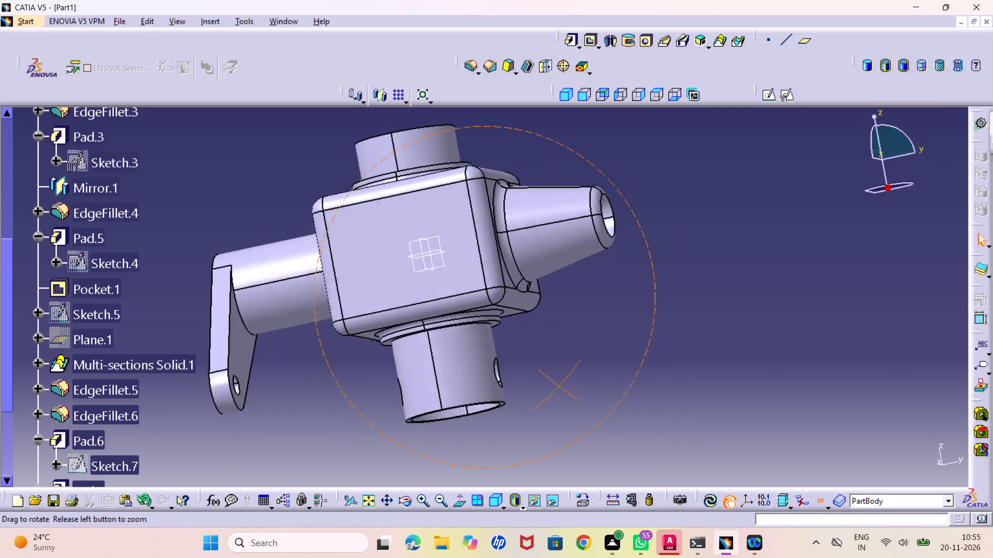
middle_drag(557, 387, 540, 417)
right_drag(557, 387, 540, 417)
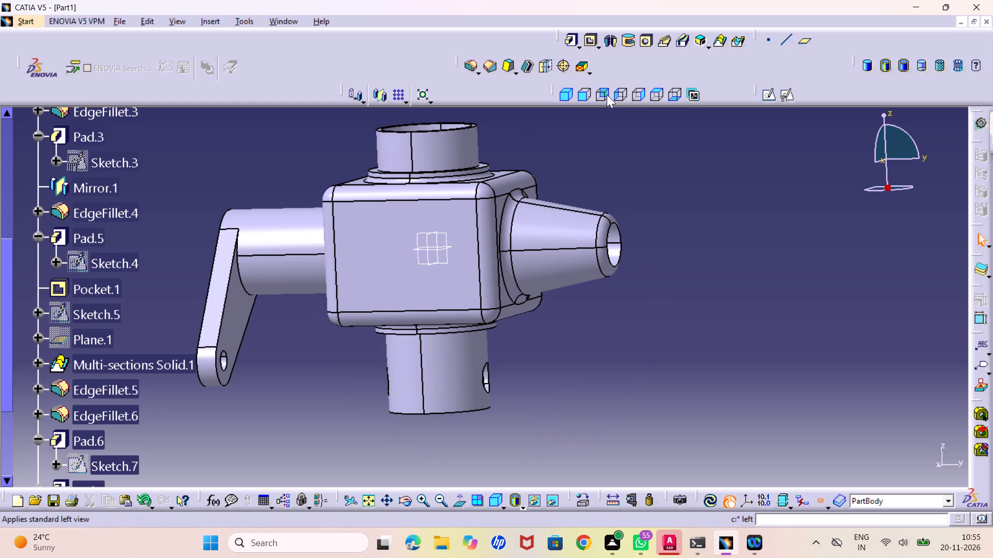
drag(559, 85, 558, 89)
click(561, 90)
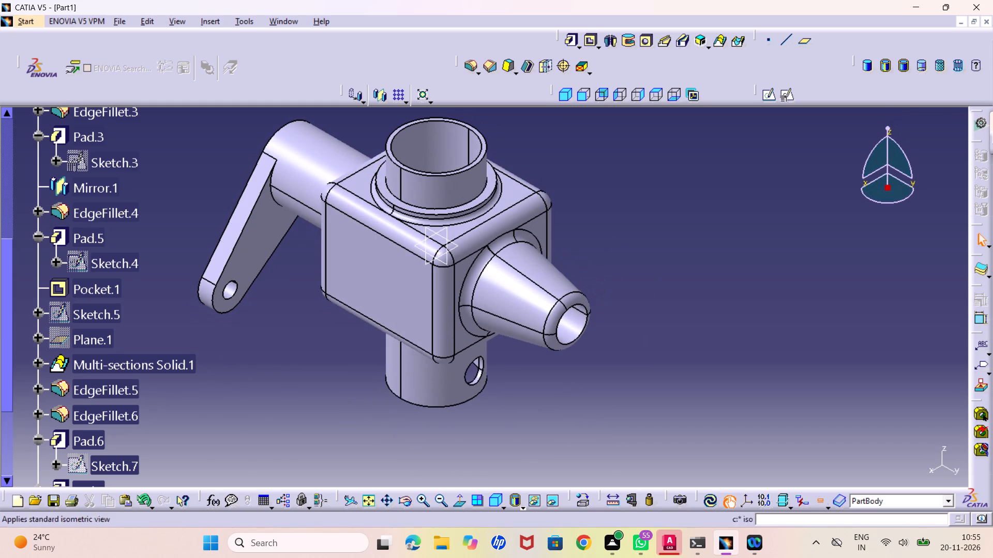
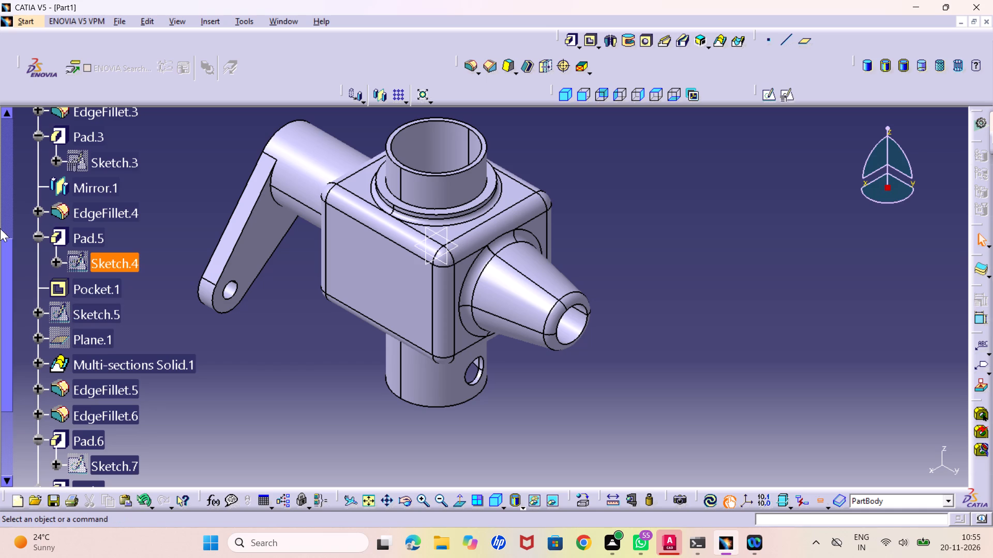
Inspect the definitions of the edge fillets at the tapered boss's base and tip, leaving them unedited.
double_click(478, 270)
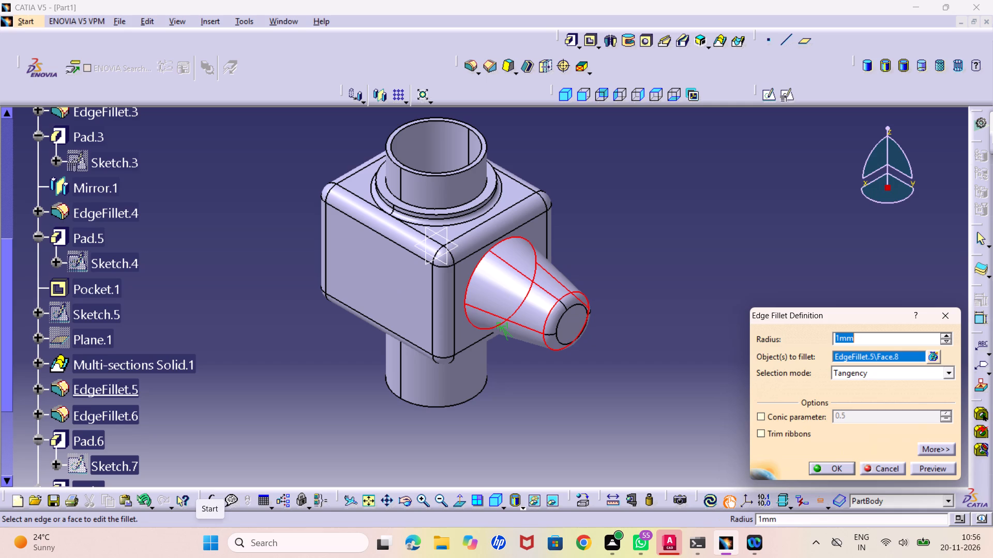
drag(955, 319, 948, 318)
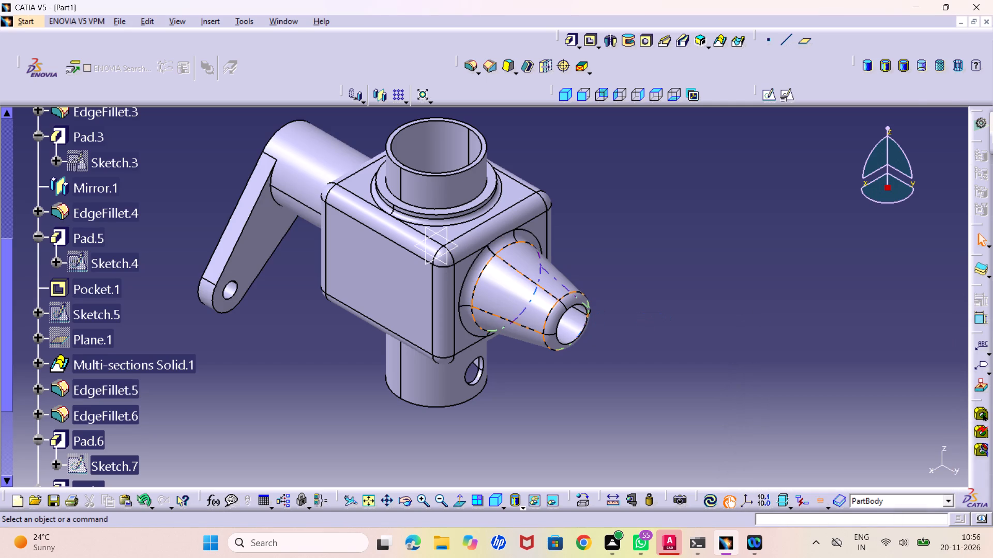
double_click(556, 314)
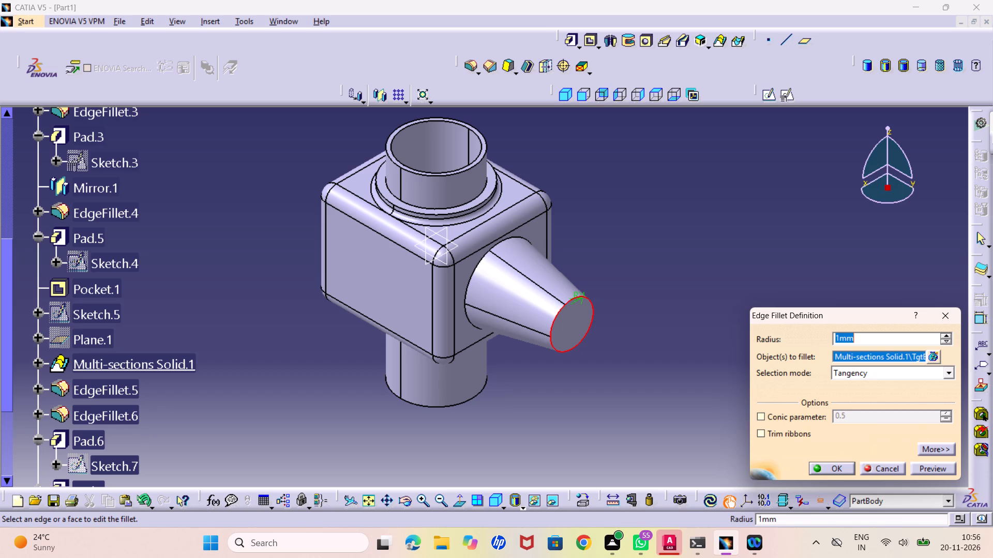
click(945, 312)
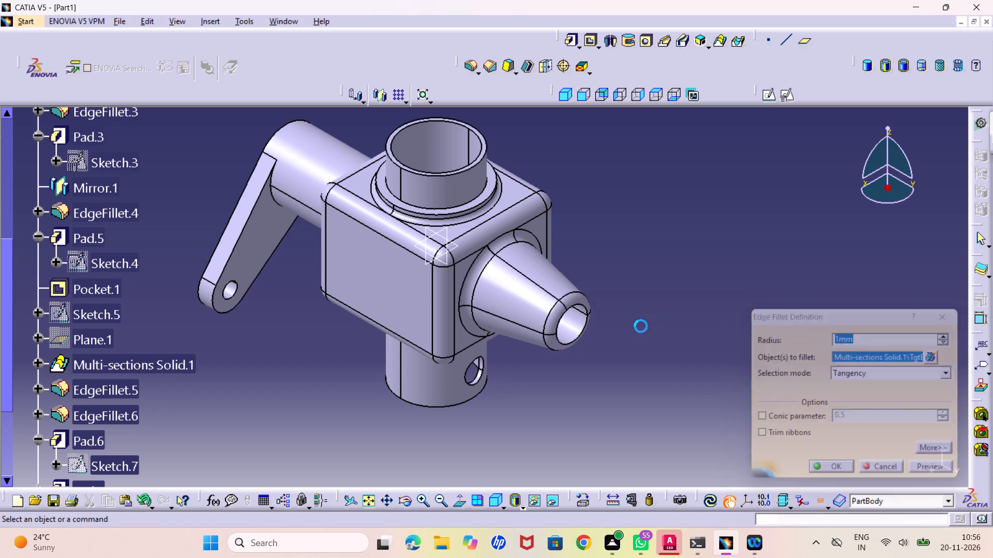
click(633, 335)
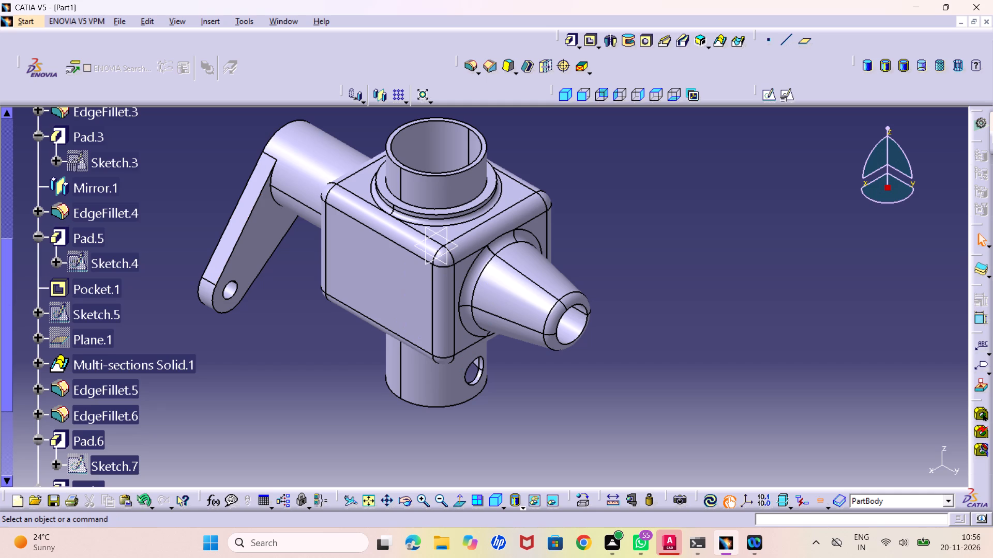
Examine the block body, necks and tapered boss from several angles, ending in isometric view.
middle_drag(366, 312, 356, 301)
right_click(366, 312)
middle_drag(369, 295, 367, 284)
right_click(369, 295)
middle_drag(334, 274, 292, 355)
right_drag(334, 274, 292, 355)
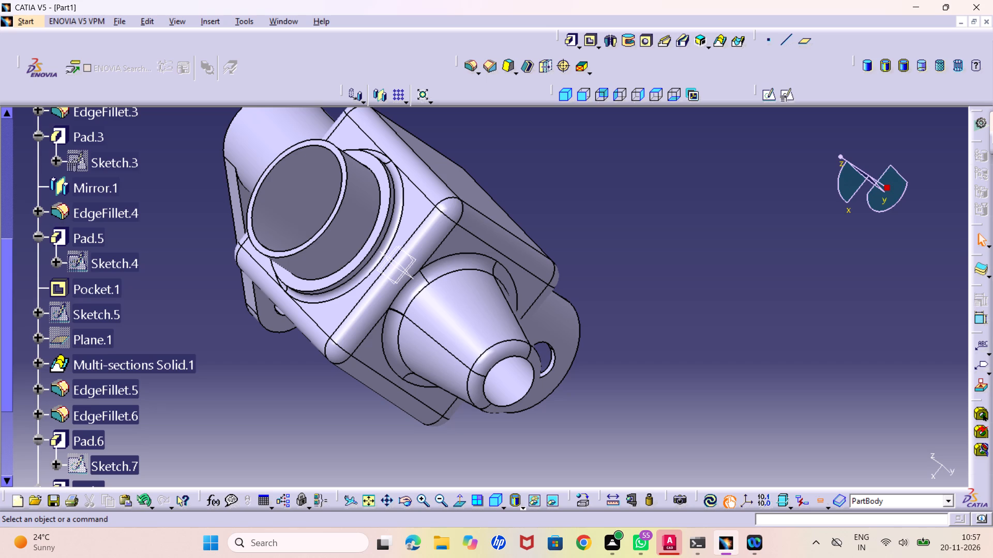
middle_drag(394, 394, 501, 307)
right_drag(394, 394, 501, 307)
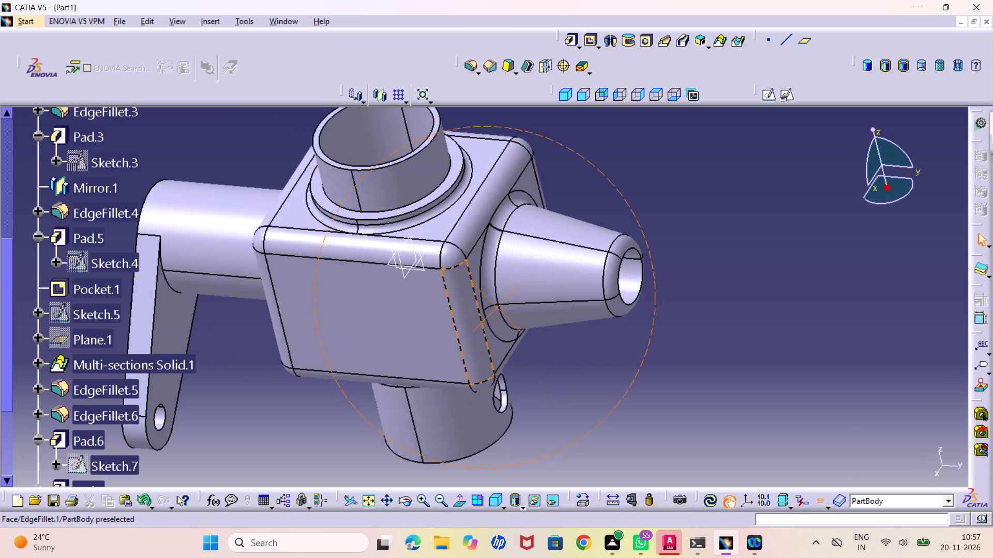
middle_drag(501, 307, 499, 338)
right_drag(501, 307, 499, 338)
middle_drag(452, 324, 554, 439)
right_drag(452, 324, 554, 439)
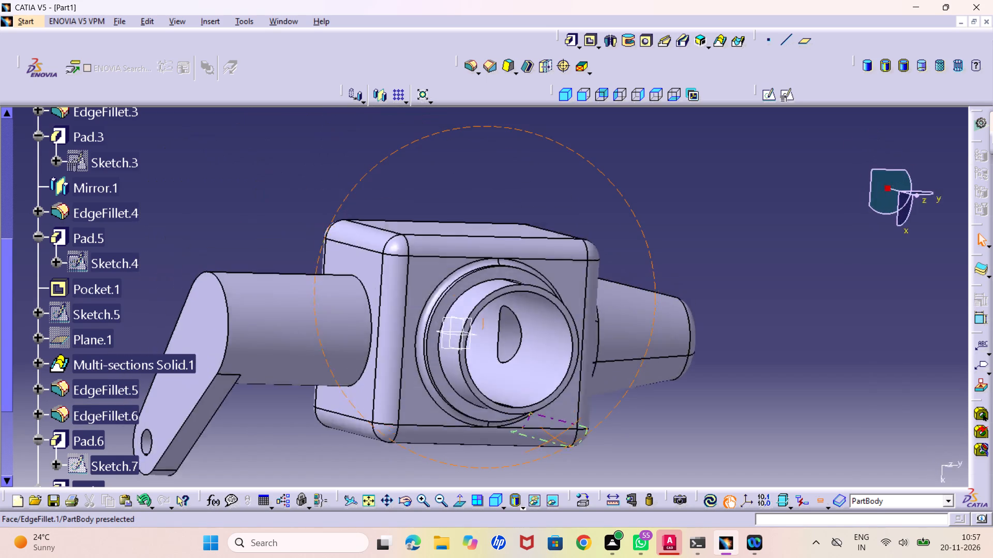
middle_drag(554, 439, 389, 377)
right_drag(554, 439, 389, 355)
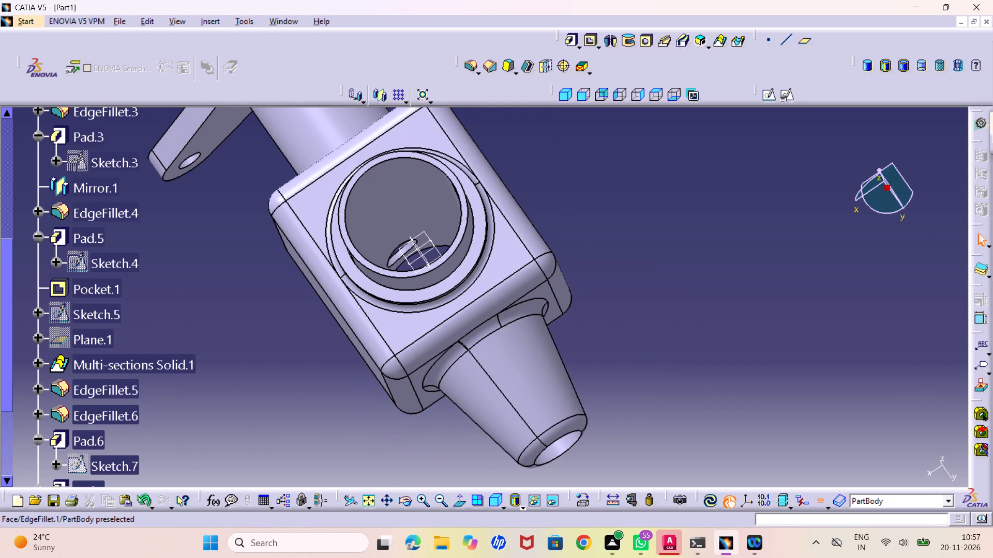
click(561, 94)
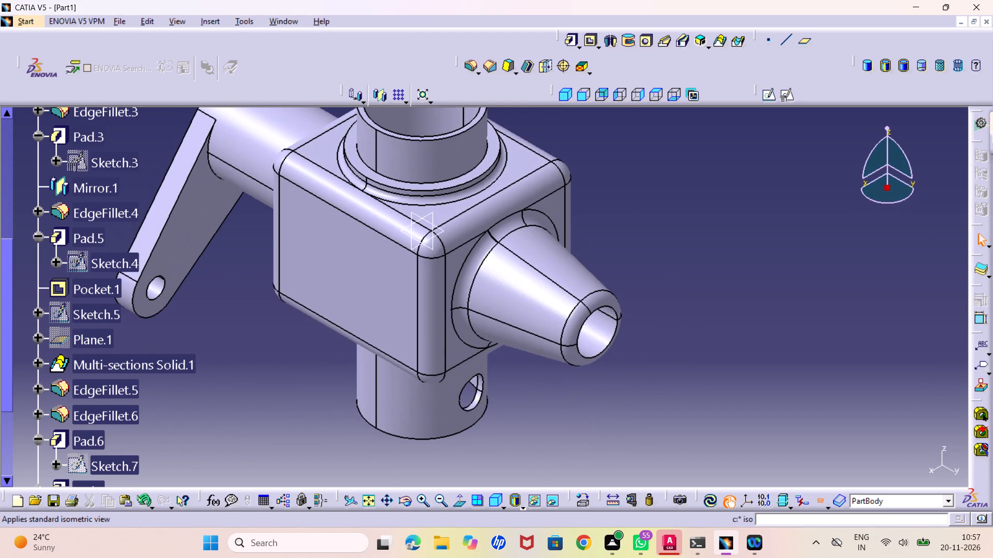
Examine the tapered boss and the lower neck's side hole from the front.
middle_drag(293, 277, 298, 318)
right_click(291, 277)
middle_drag(241, 271, 309, 315)
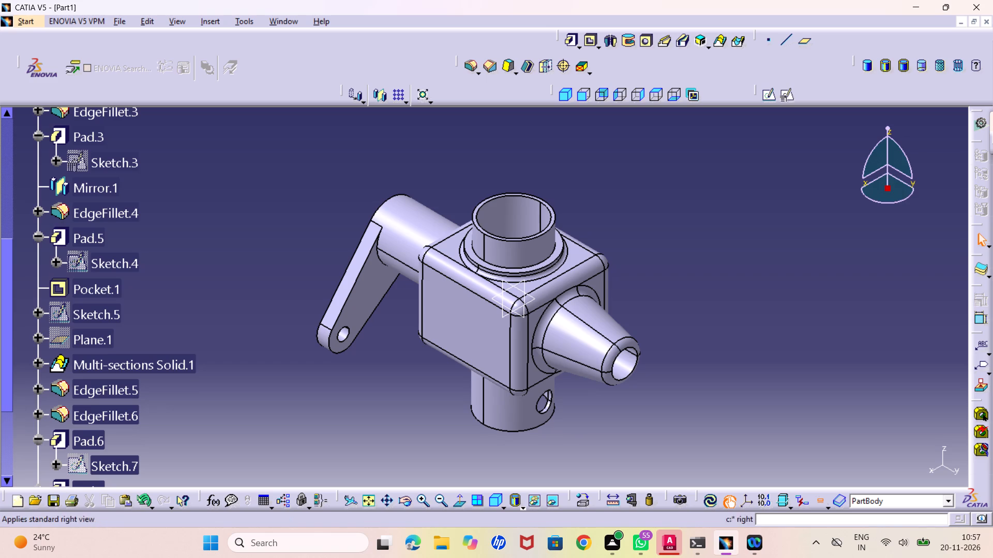
middle_drag(581, 390, 569, 369)
right_click(581, 390)
middle_drag(556, 399, 459, 374)
right_drag(555, 399, 459, 374)
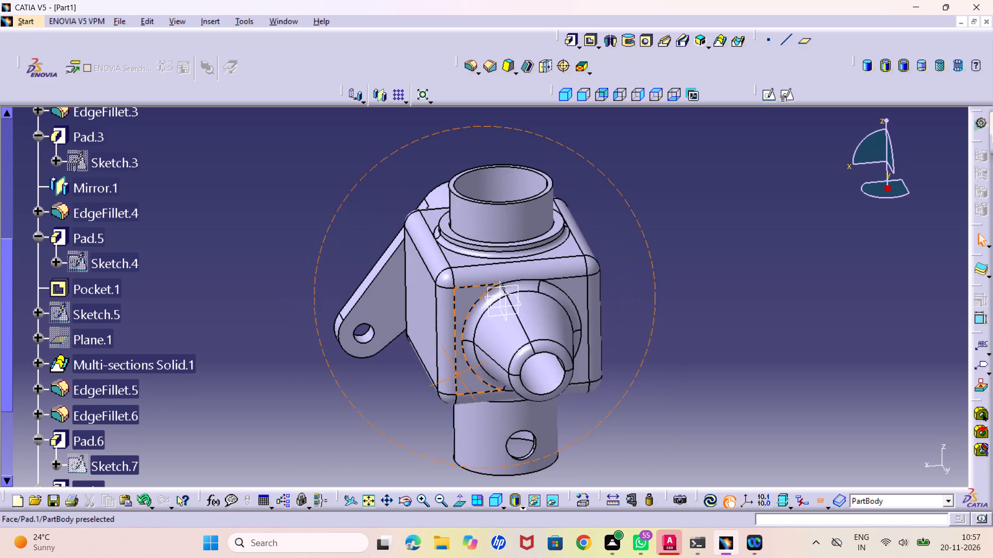
right_drag(459, 374, 458, 377)
middle_drag(459, 374, 458, 377)
middle_drag(488, 369, 422, 371)
right_drag(488, 369, 422, 371)
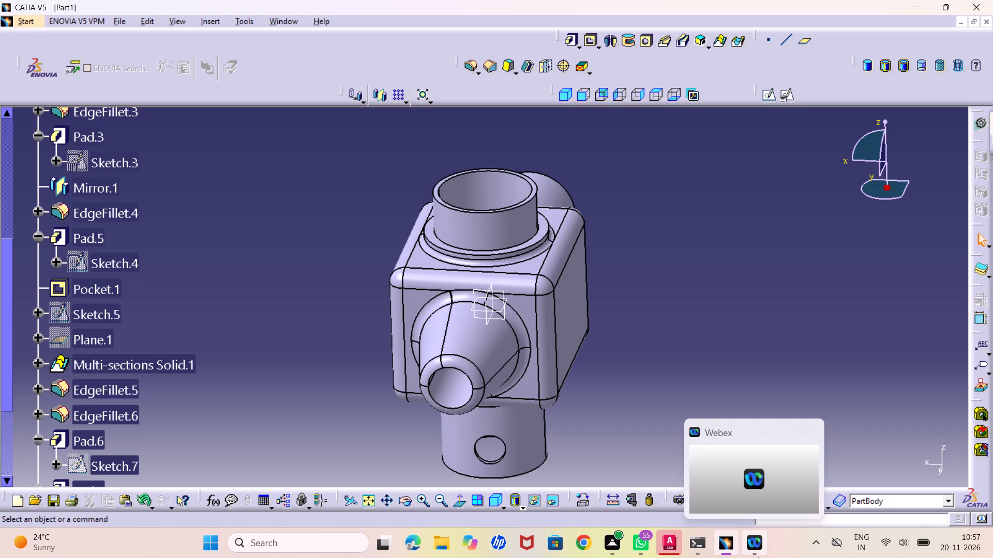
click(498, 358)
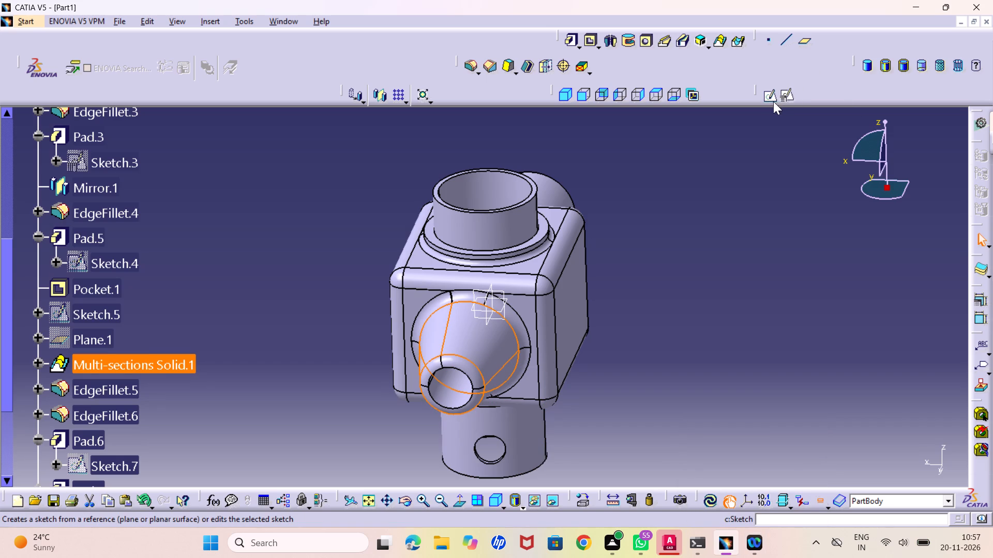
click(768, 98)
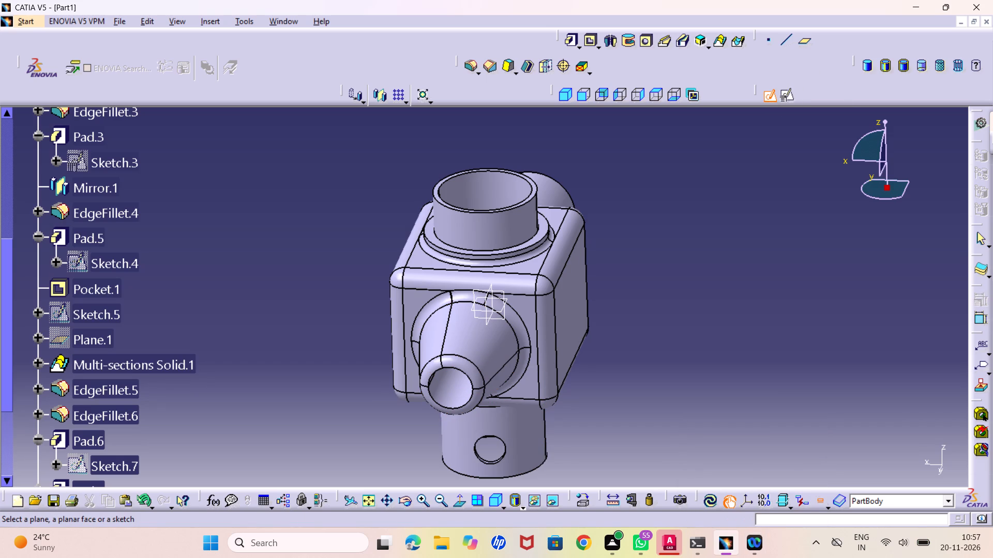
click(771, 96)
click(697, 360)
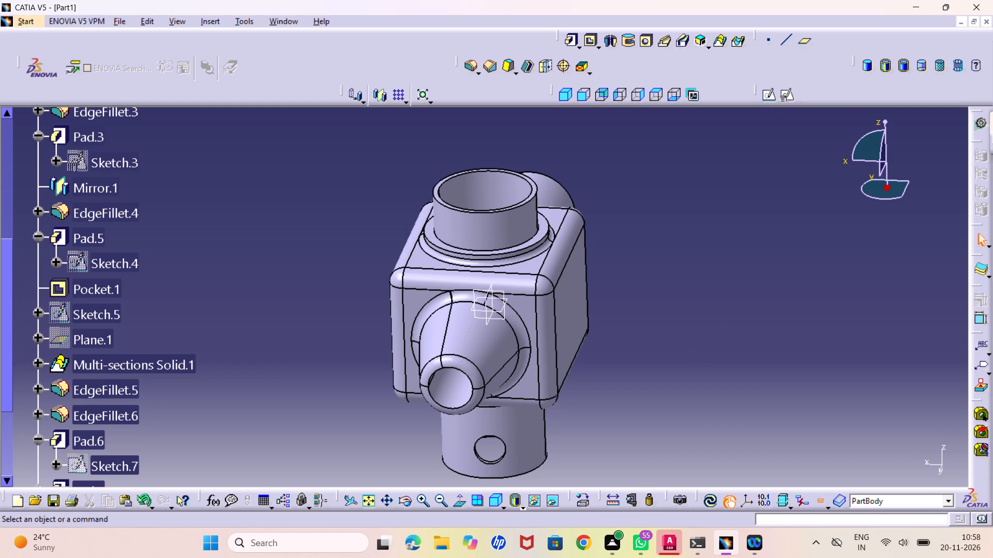
Examine the model in top view and from the side to check the necks, lever arm and boss.
click(659, 95)
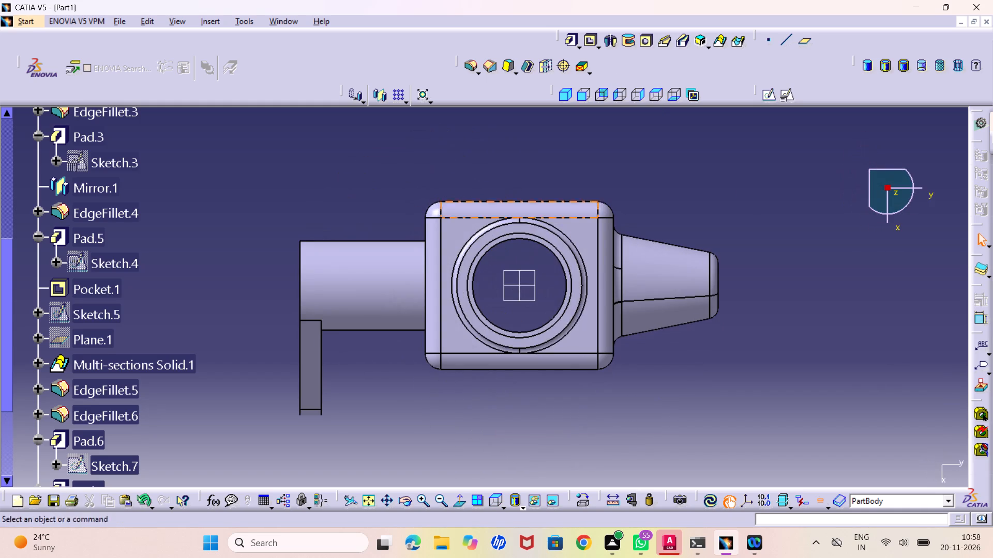
middle_drag(661, 206, 658, 179)
right_click(661, 205)
middle_drag(720, 177, 689, 199)
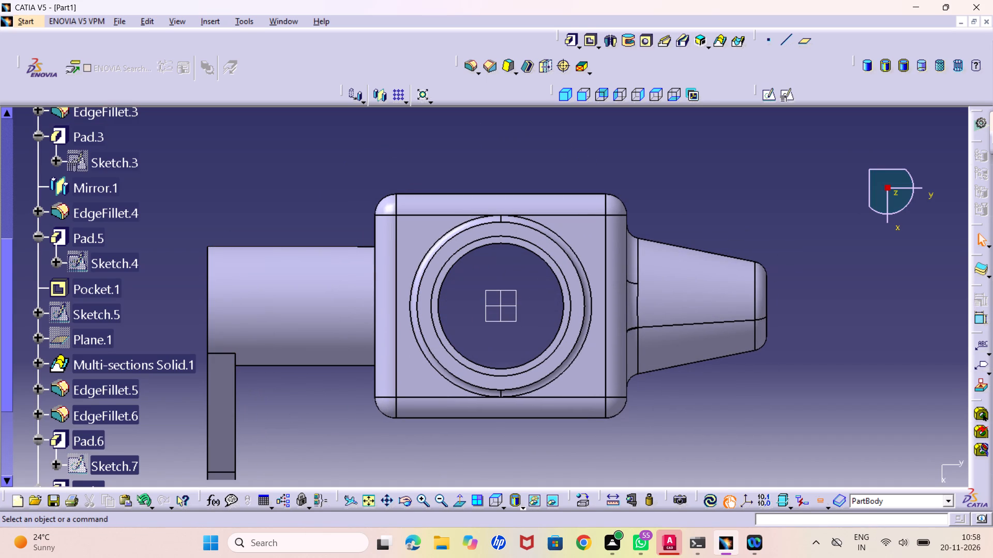
middle_drag(303, 387, 305, 406)
right_click(303, 387)
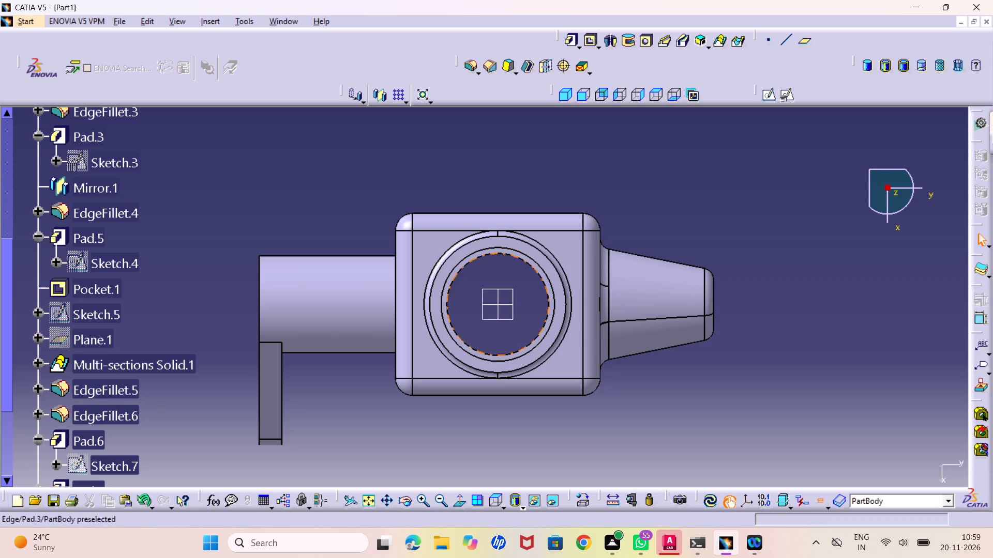
middle_drag(459, 352, 435, 203)
right_drag(459, 352, 435, 203)
middle_drag(470, 355, 448, 277)
right_drag(468, 354, 448, 277)
Review the latest features in the tree and examine the lower neck's hole from the opposite side.
scroll(182, 289, down, 4)
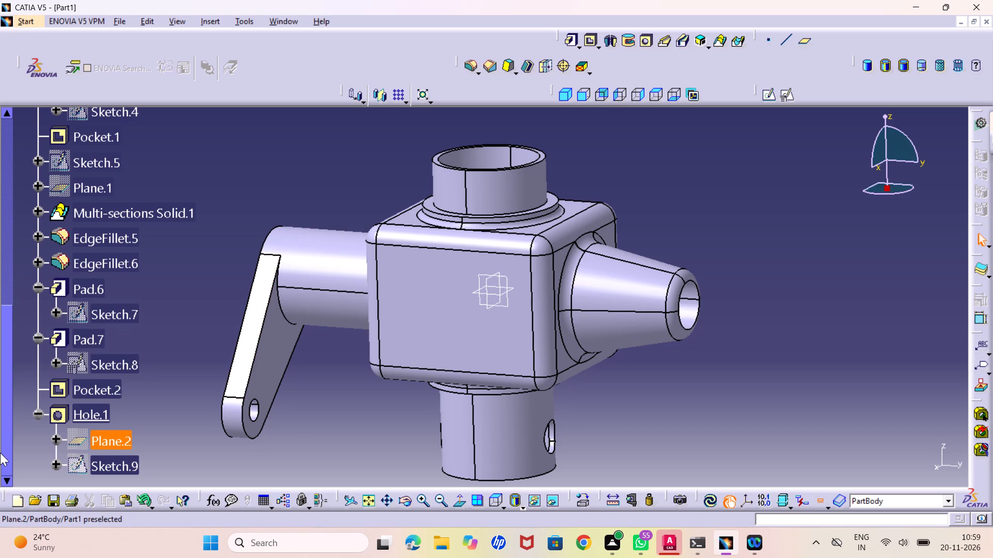
middle_drag(292, 423, 459, 395)
right_drag(293, 422, 476, 401)
middle_drag(511, 432, 471, 487)
right_drag(511, 432, 471, 487)
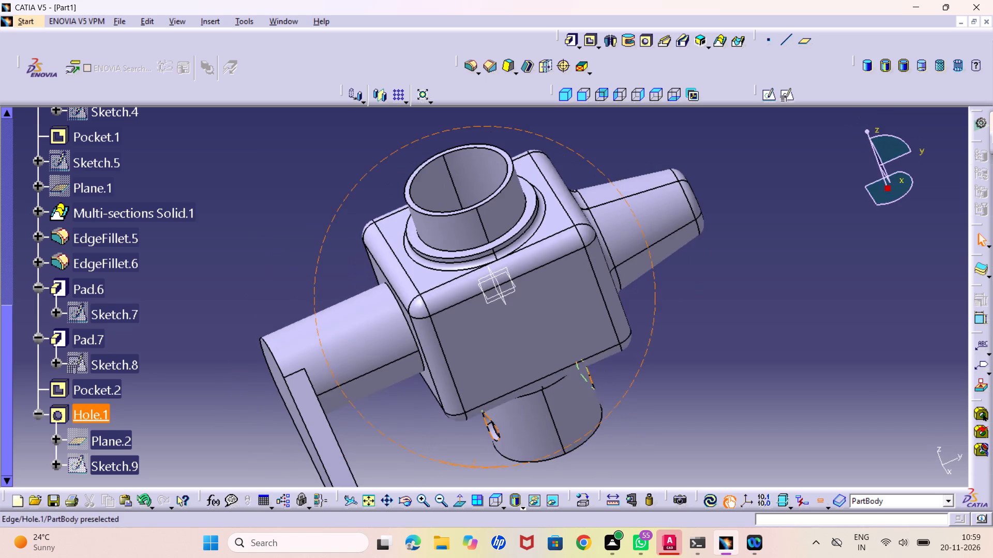
right_drag(471, 487, 467, 483)
middle_drag(471, 487, 467, 483)
middle_drag(466, 443, 445, 393)
right_drag(464, 436, 452, 419)
middle_drag(445, 419, 426, 386)
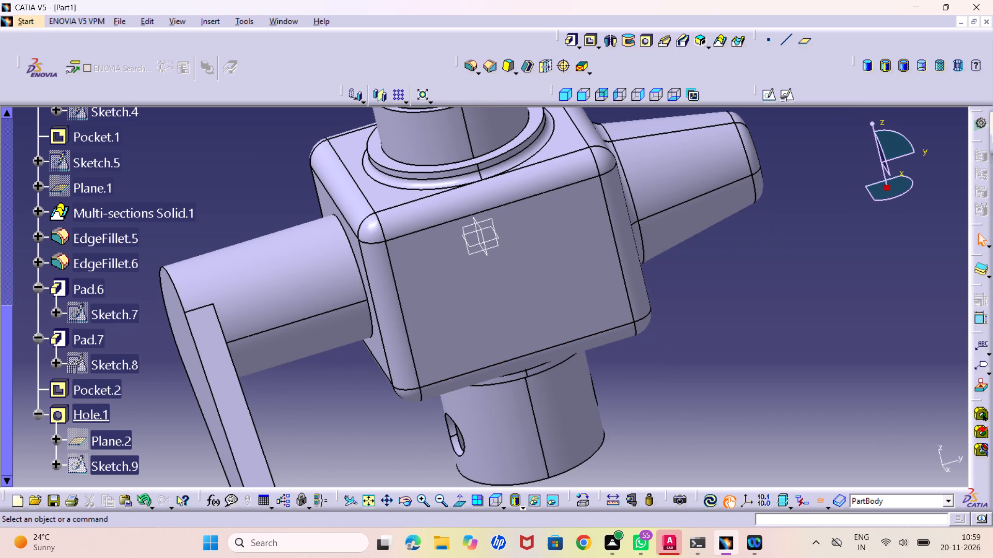
middle_drag(333, 423, 372, 387)
right_drag(333, 423, 372, 387)
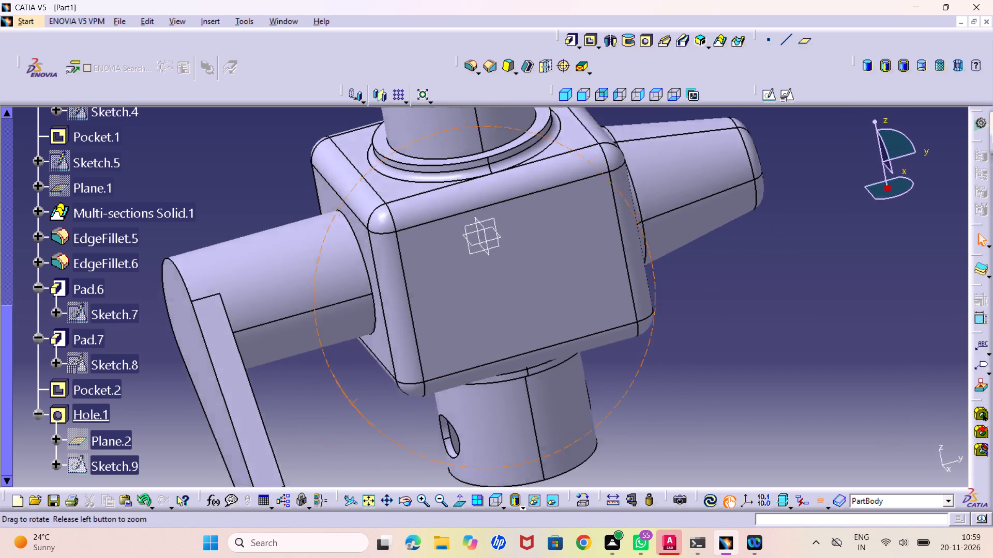
middle_drag(372, 387, 348, 358)
right_drag(372, 387, 348, 358)
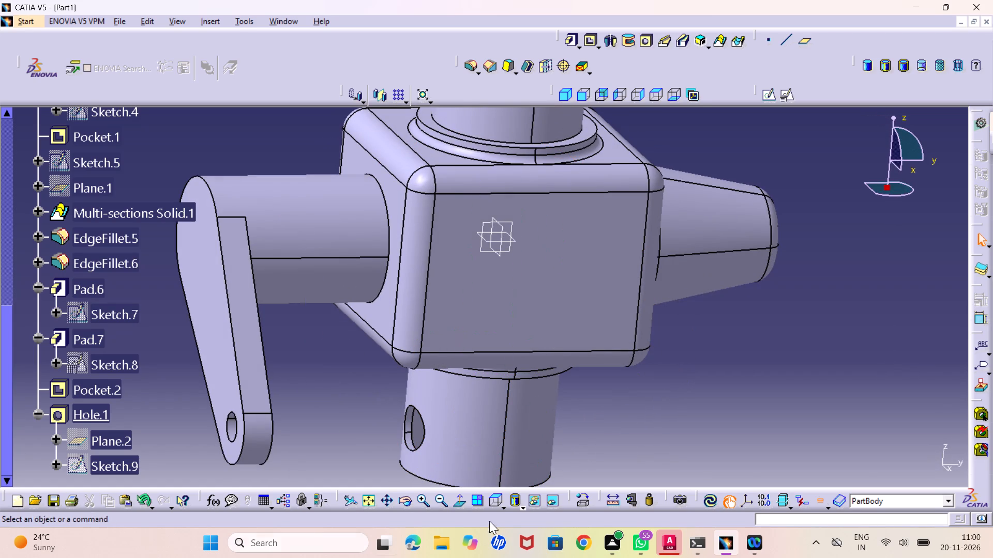
Examine the upper neck and tapered boss from above at several angles.
middle_drag(716, 365, 569, 431)
right_drag(716, 365, 569, 431)
middle_drag(548, 351, 490, 363)
right_drag(487, 365, 442, 408)
middle_drag(490, 363, 441, 409)
middle_drag(555, 359, 562, 322)
middle_drag(366, 267, 282, 394)
right_drag(347, 283, 282, 394)
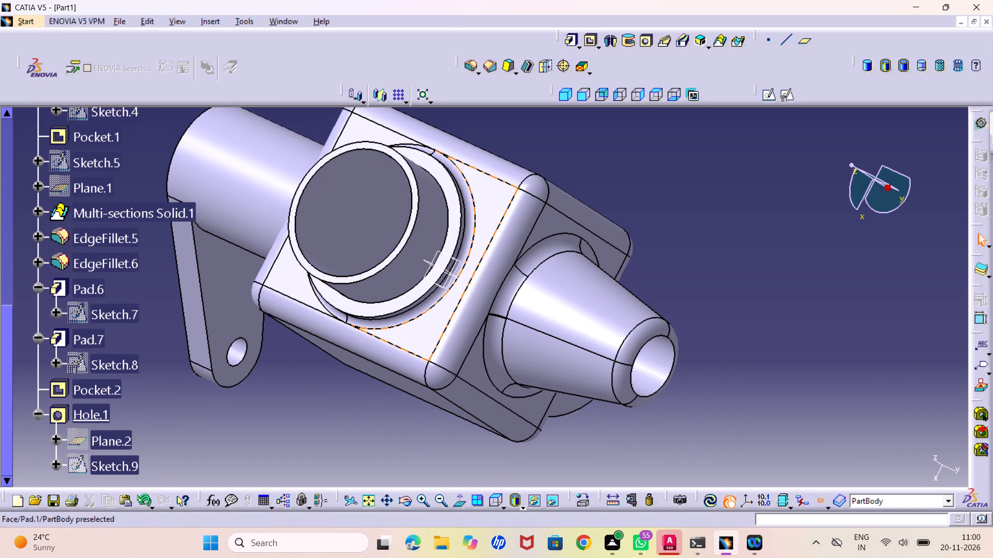
middle_drag(422, 322, 471, 295)
right_drag(422, 322, 471, 295)
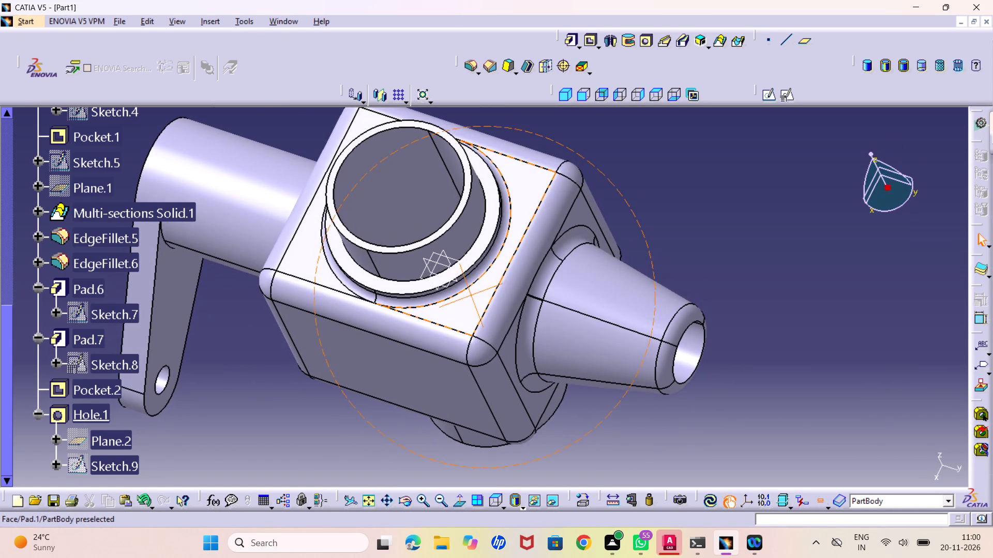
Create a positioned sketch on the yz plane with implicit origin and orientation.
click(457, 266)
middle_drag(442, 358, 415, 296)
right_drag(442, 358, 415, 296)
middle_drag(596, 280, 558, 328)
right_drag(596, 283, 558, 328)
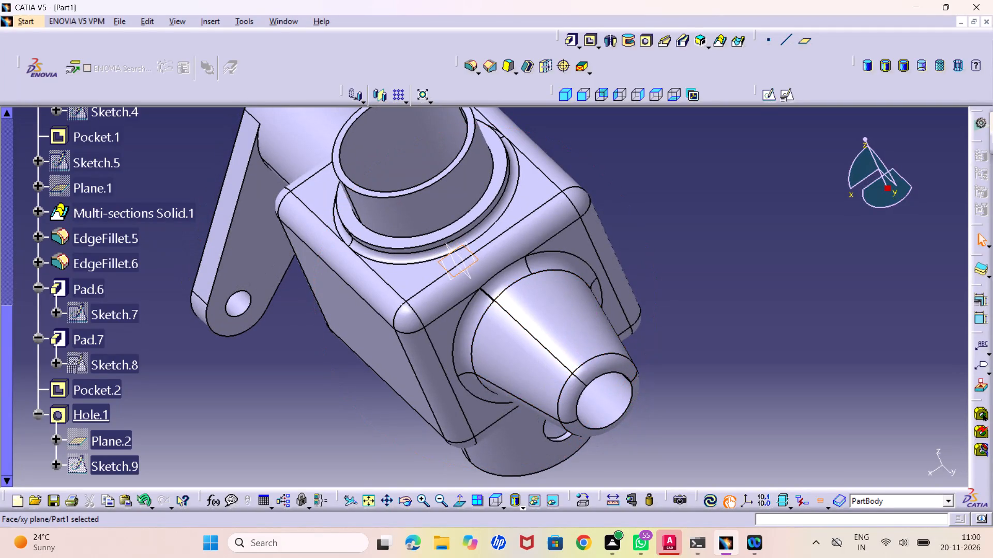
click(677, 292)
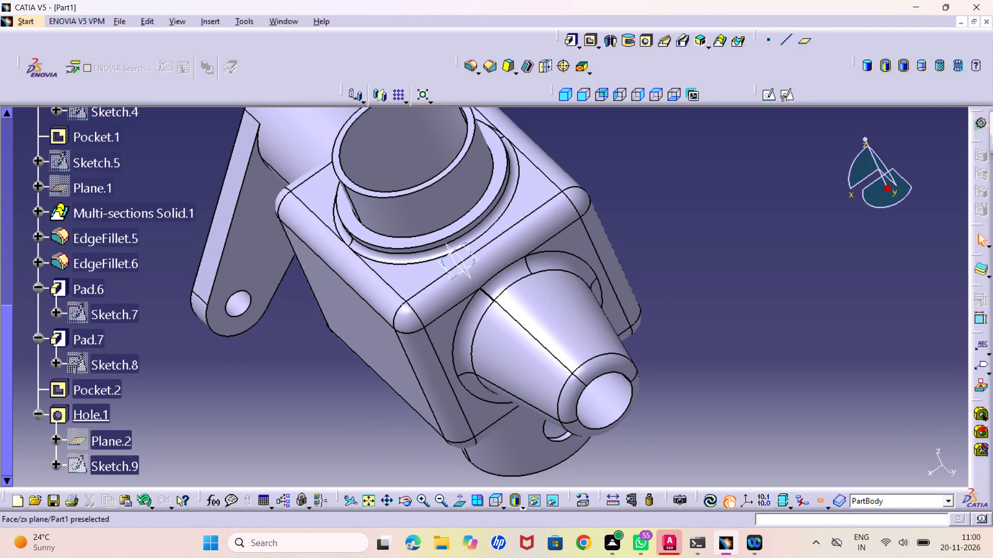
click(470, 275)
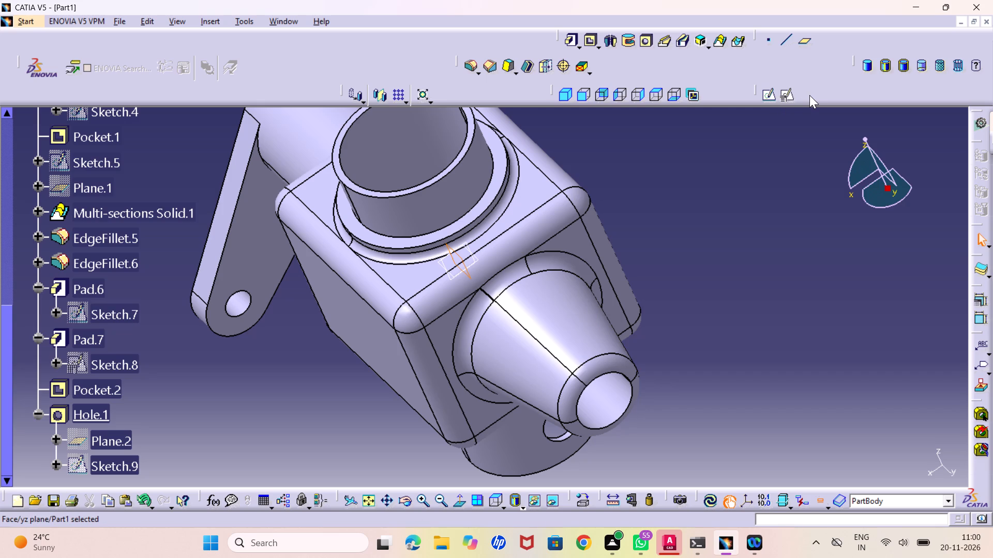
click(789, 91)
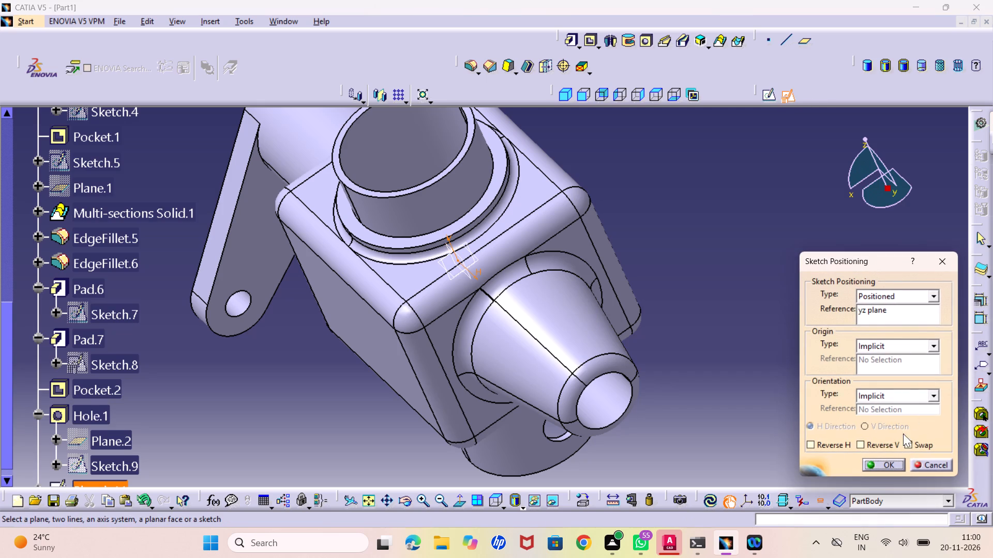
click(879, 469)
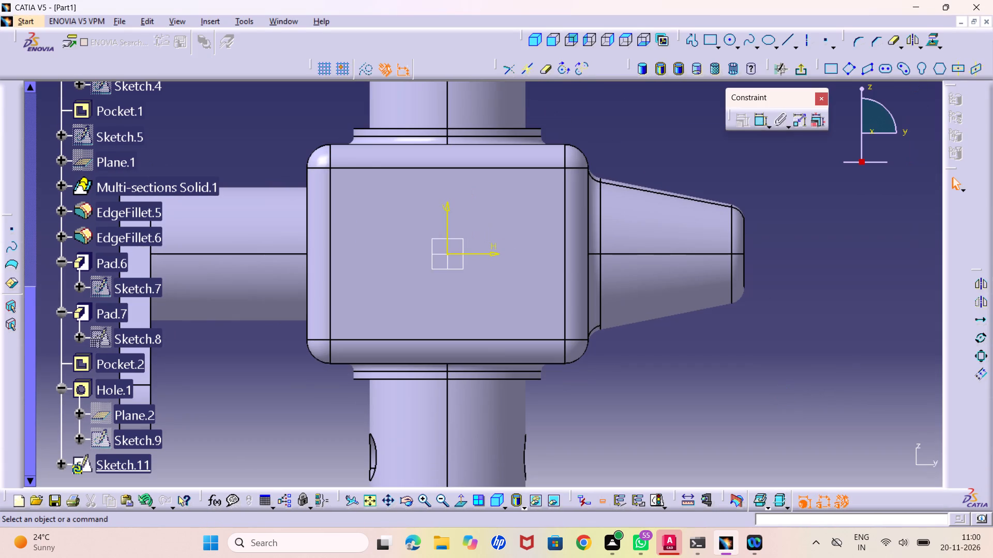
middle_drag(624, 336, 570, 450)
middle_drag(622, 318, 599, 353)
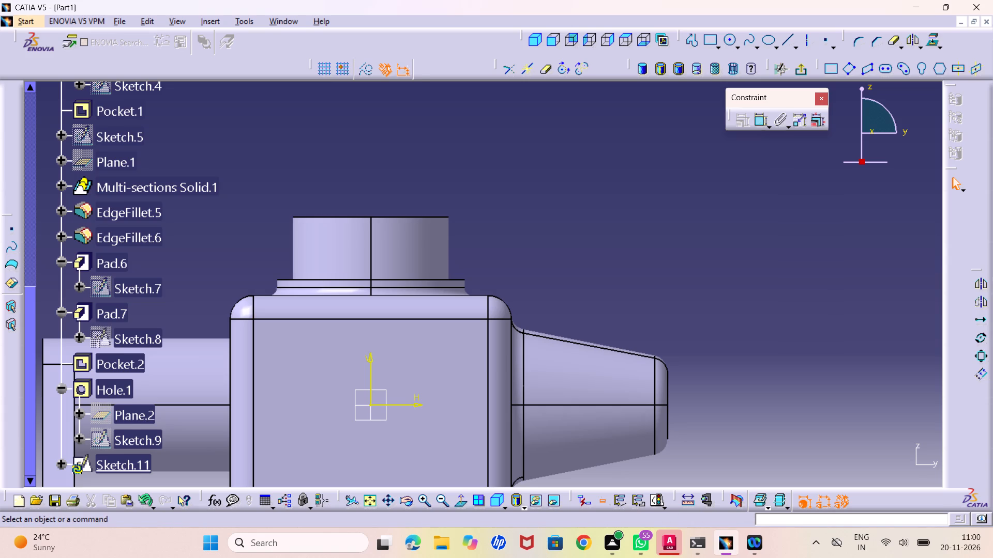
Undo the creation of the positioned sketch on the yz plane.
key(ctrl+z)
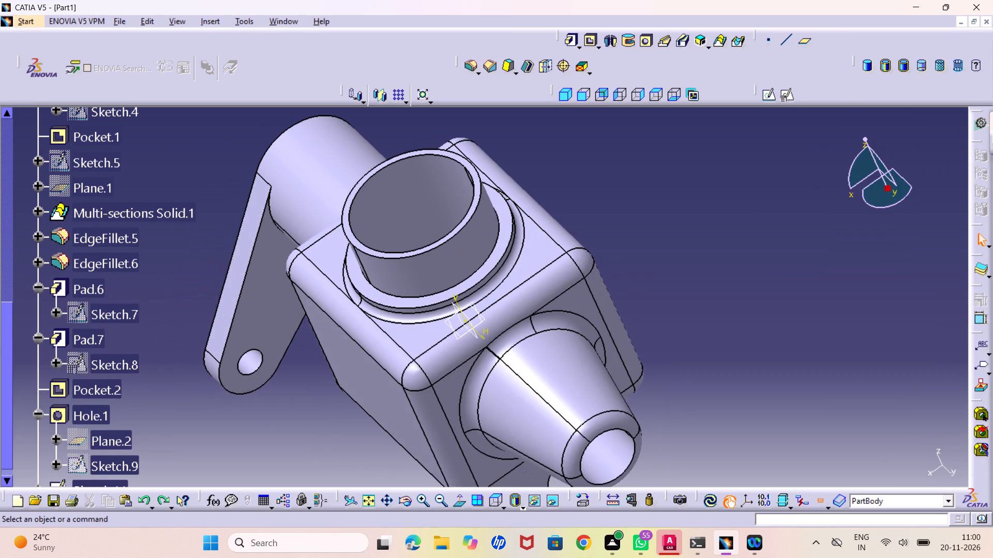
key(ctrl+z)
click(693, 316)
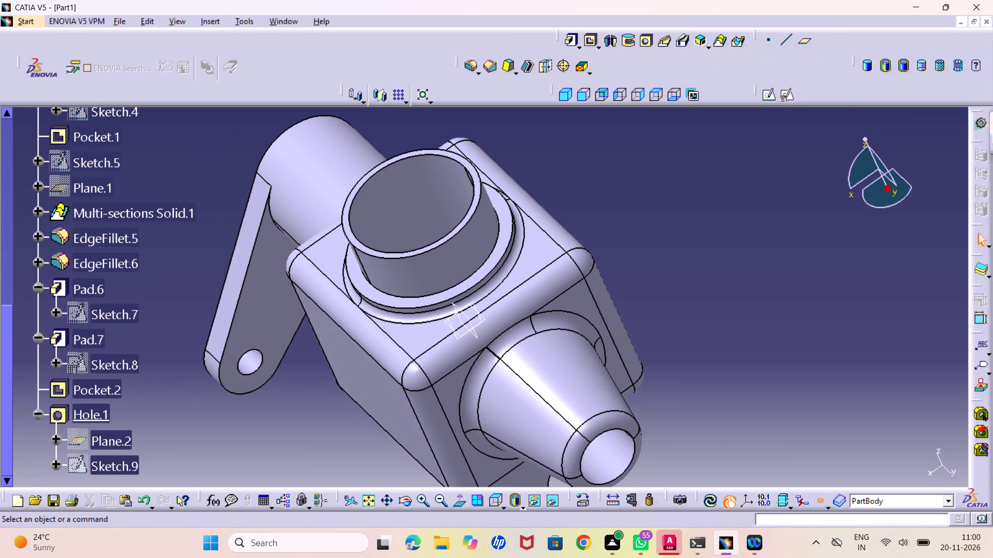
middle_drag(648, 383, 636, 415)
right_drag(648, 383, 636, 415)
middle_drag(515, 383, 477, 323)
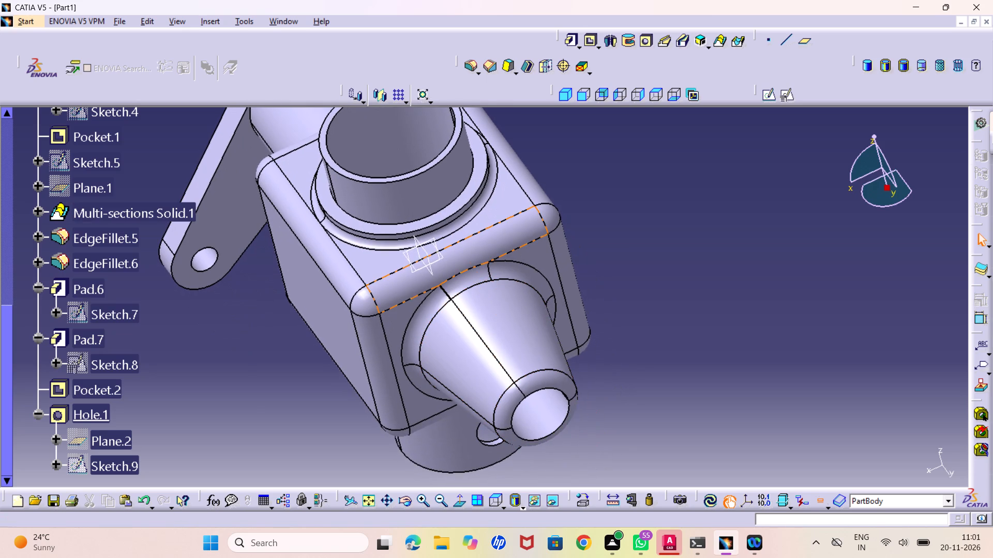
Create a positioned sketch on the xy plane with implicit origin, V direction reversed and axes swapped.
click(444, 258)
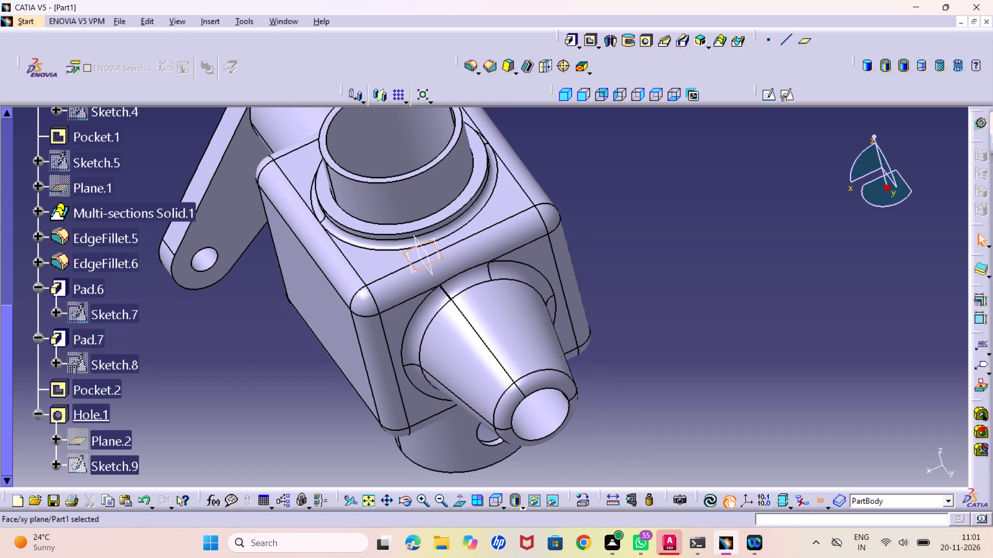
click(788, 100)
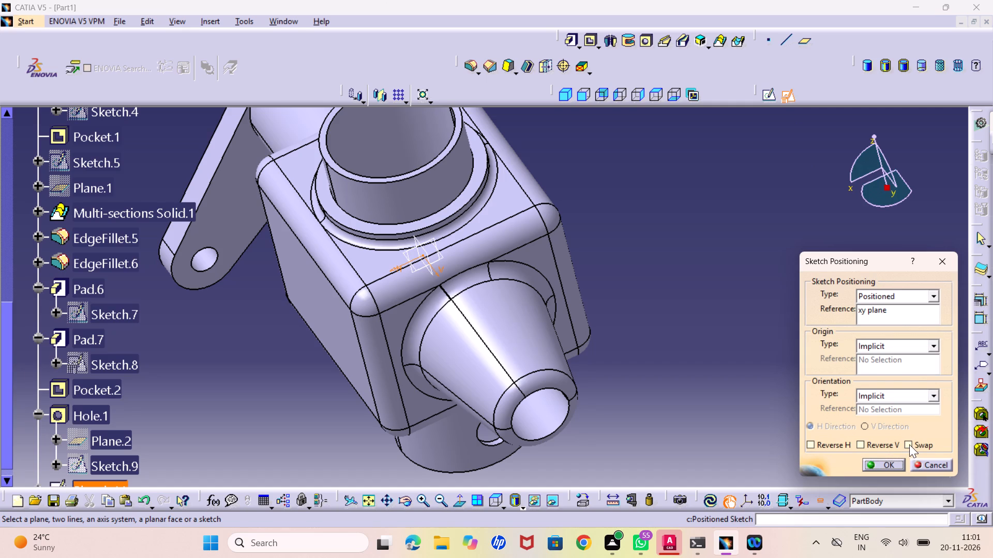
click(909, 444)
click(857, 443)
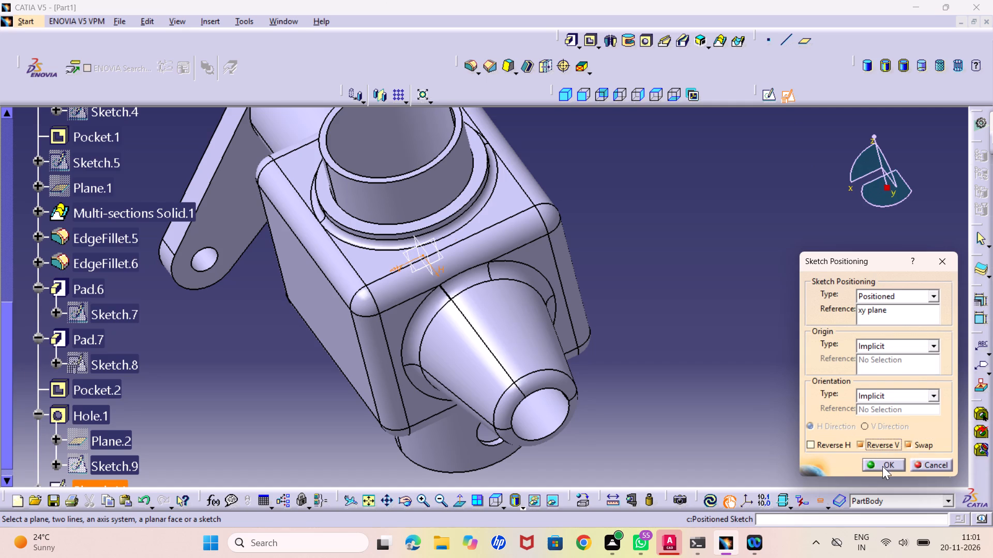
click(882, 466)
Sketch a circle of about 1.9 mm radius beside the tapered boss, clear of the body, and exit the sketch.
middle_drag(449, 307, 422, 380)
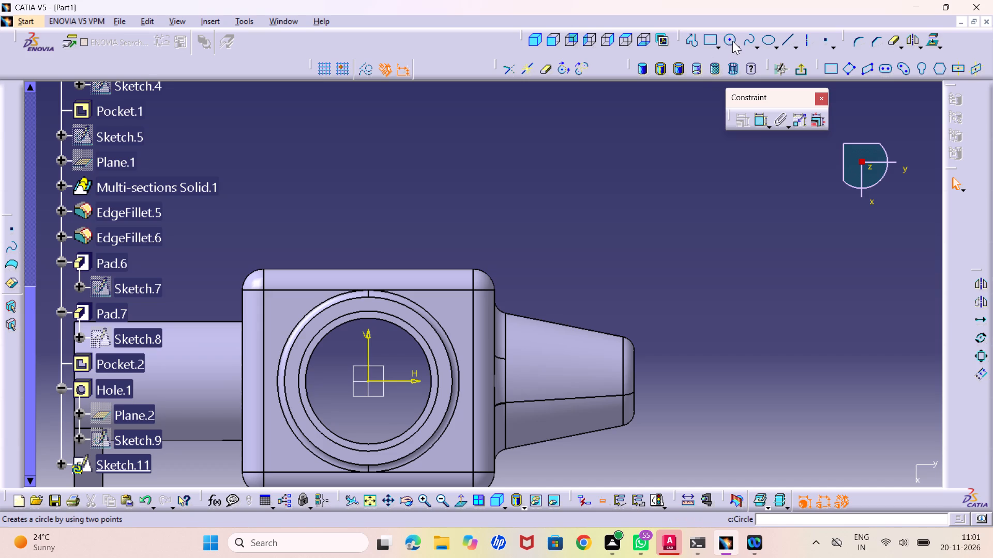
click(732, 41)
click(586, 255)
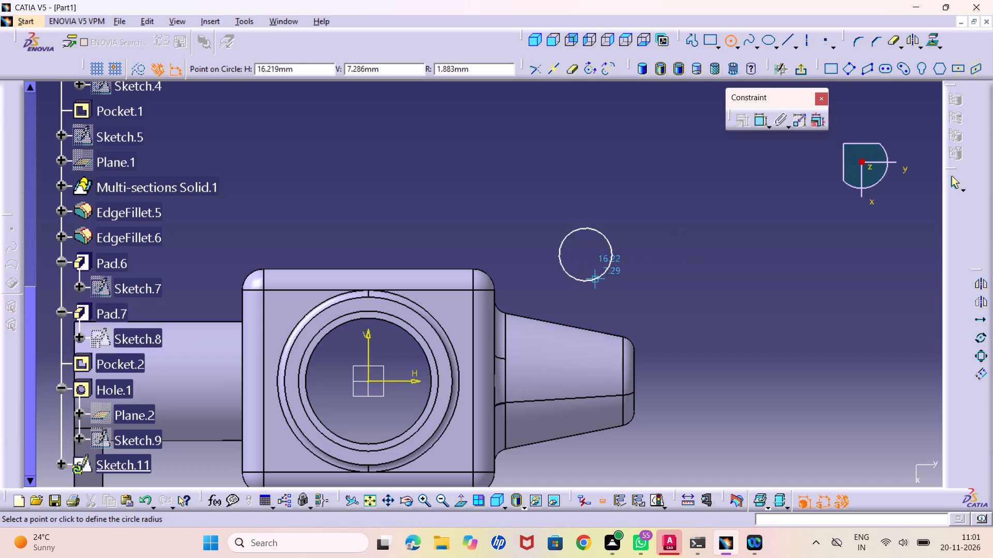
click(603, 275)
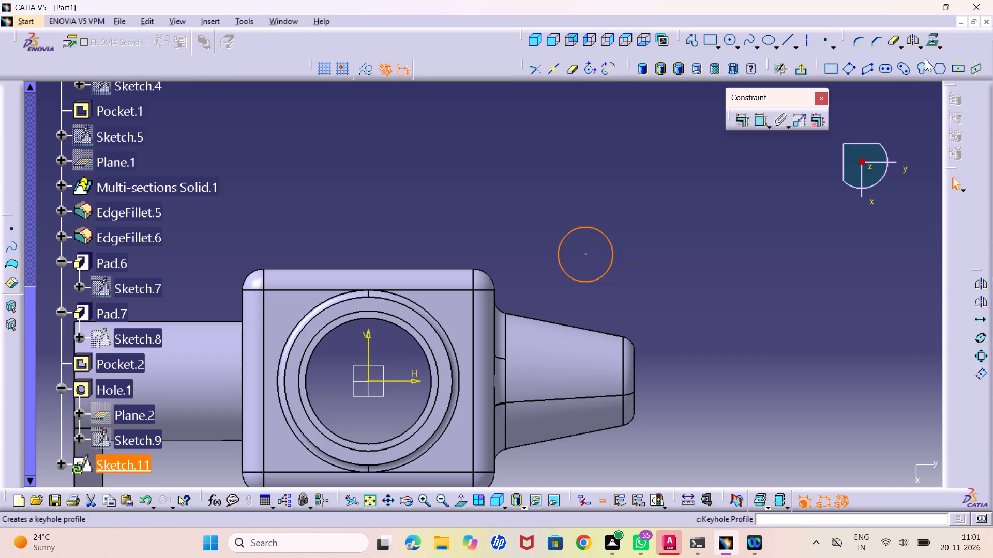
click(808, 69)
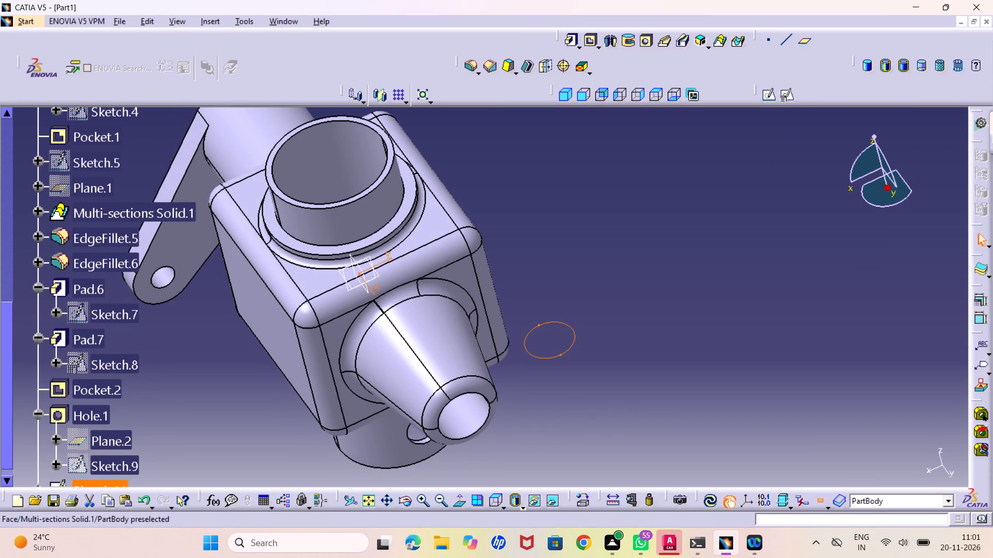
Undo the xy-plane circle sketch and the lower-neck hole, back to the last pocket.
key(ctrl+z)
key(ctrl+z)
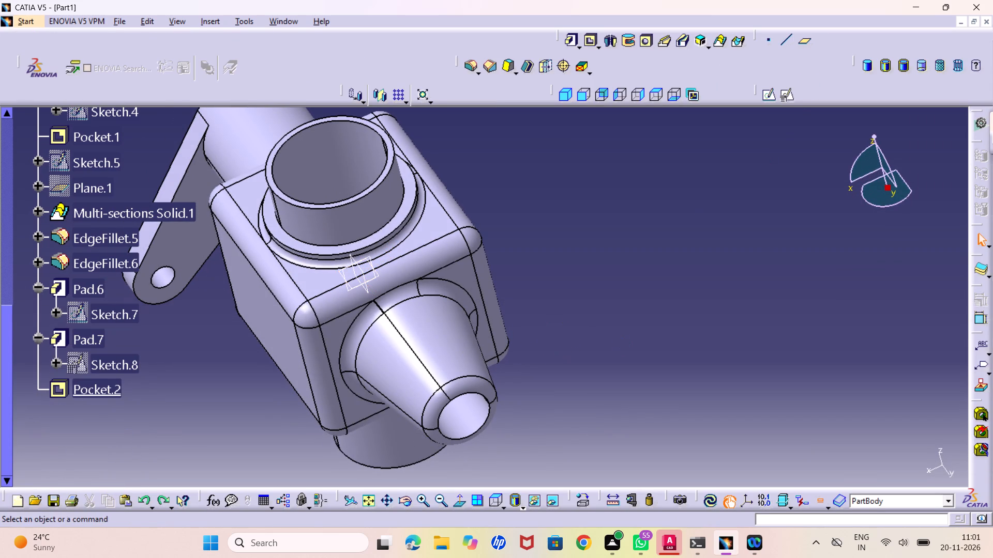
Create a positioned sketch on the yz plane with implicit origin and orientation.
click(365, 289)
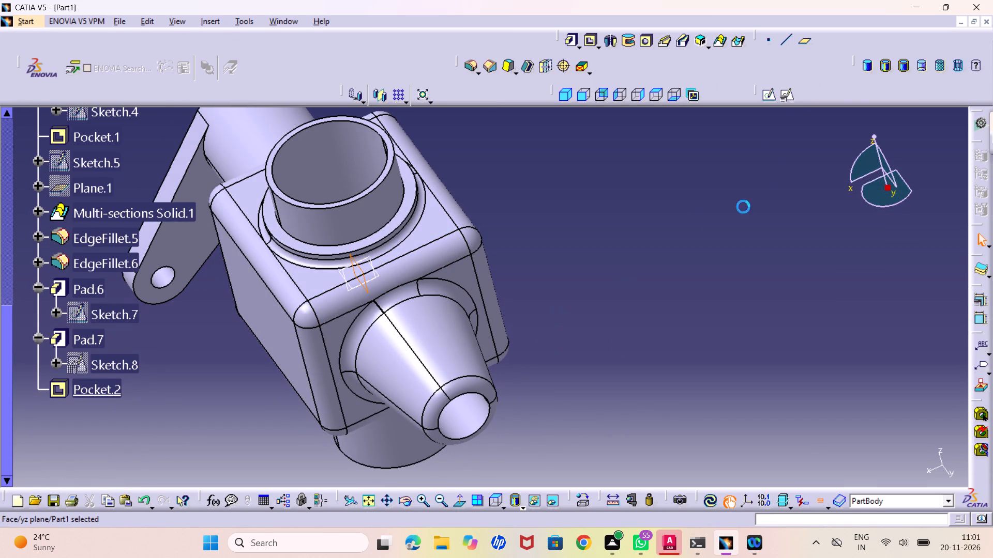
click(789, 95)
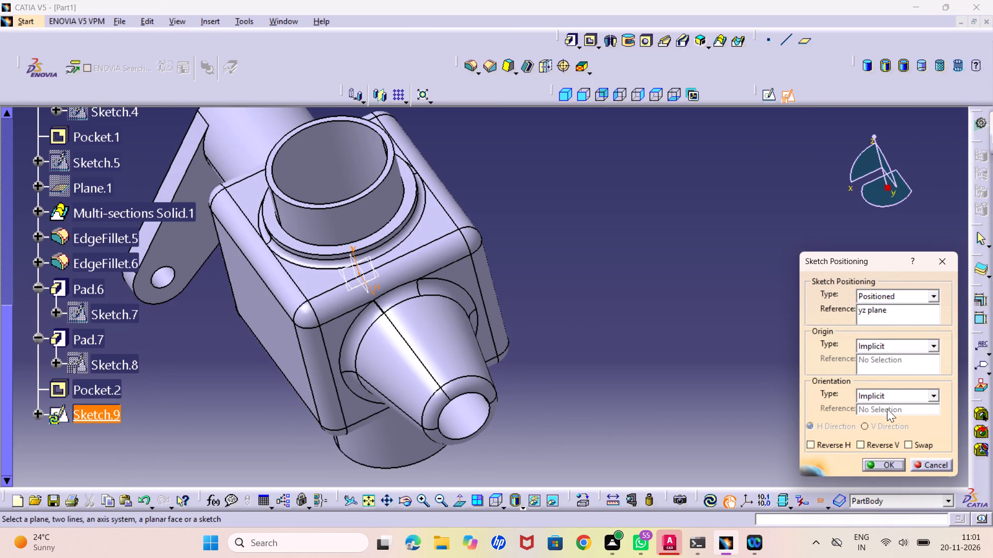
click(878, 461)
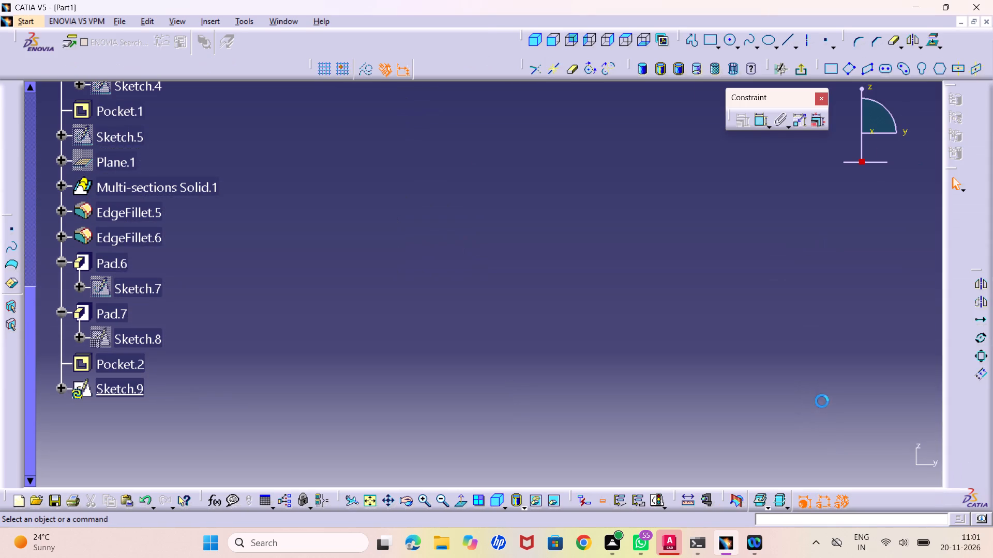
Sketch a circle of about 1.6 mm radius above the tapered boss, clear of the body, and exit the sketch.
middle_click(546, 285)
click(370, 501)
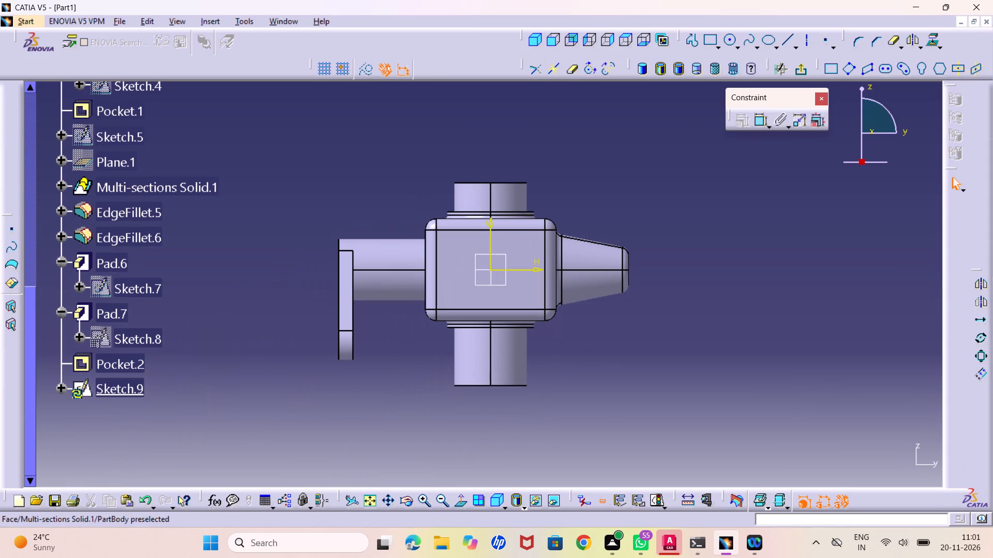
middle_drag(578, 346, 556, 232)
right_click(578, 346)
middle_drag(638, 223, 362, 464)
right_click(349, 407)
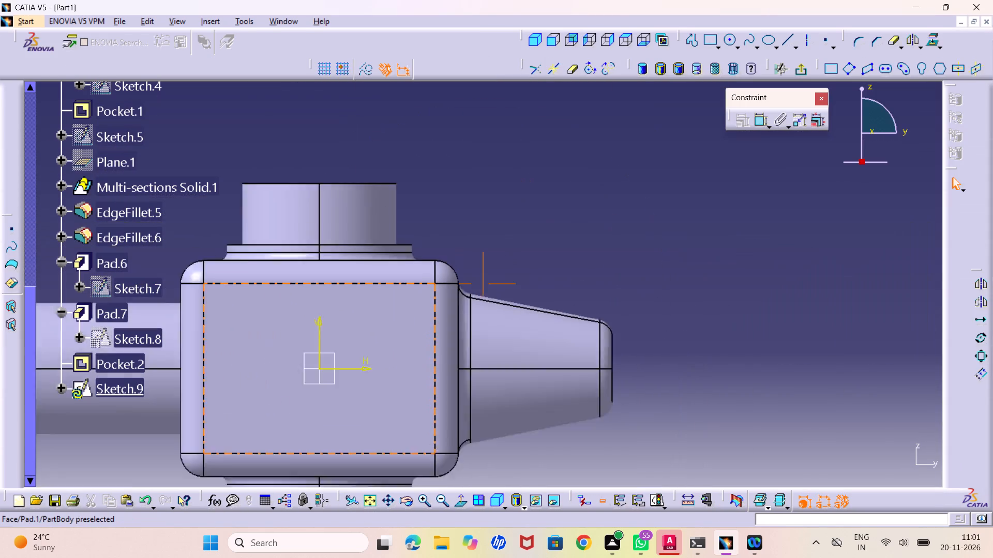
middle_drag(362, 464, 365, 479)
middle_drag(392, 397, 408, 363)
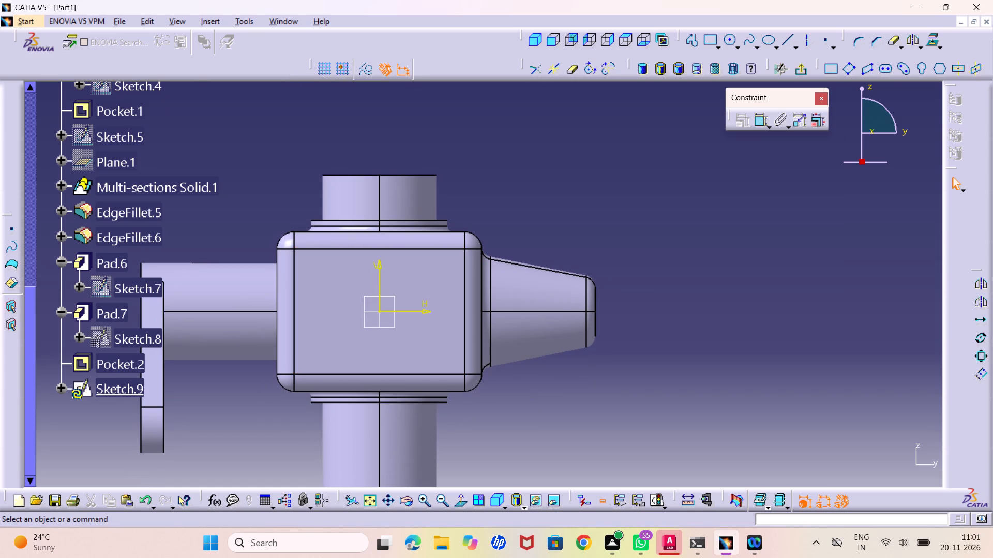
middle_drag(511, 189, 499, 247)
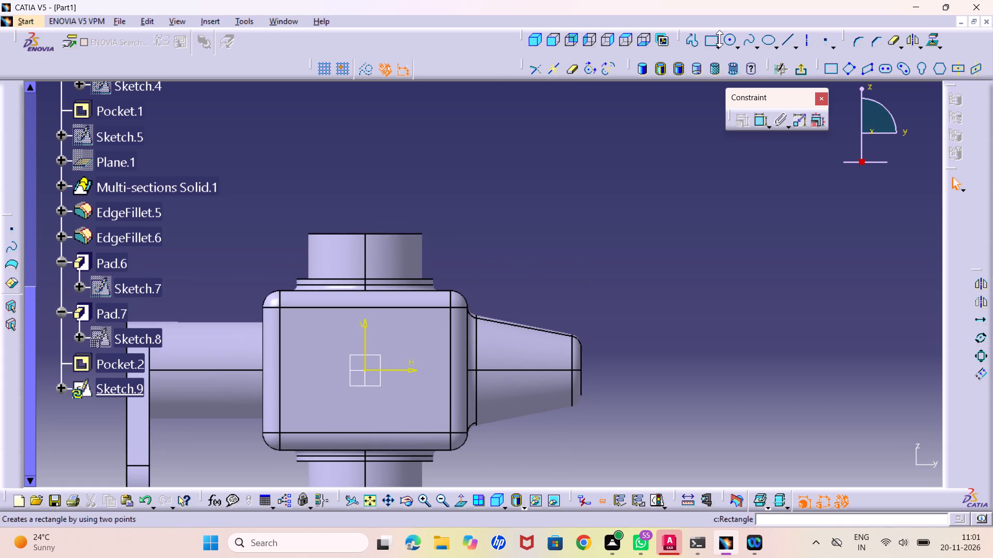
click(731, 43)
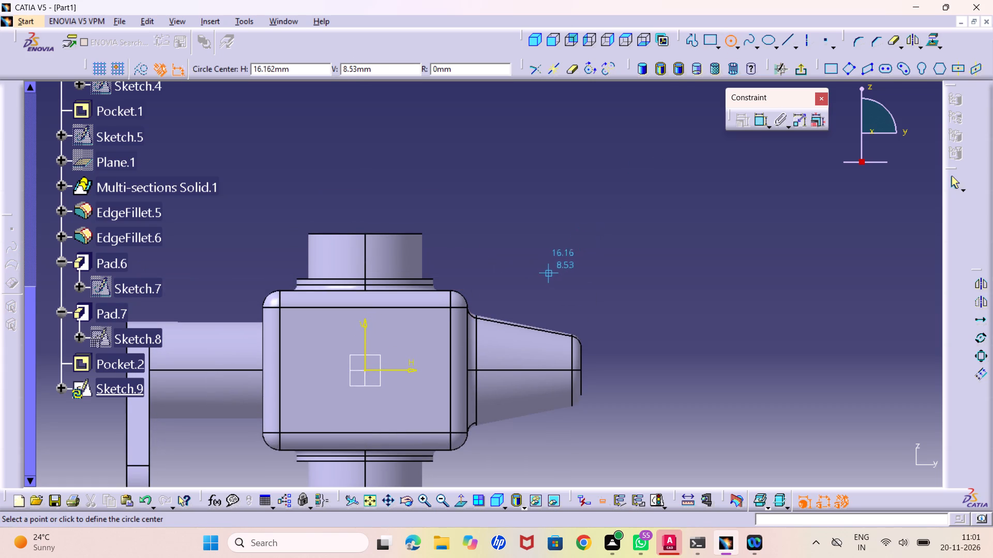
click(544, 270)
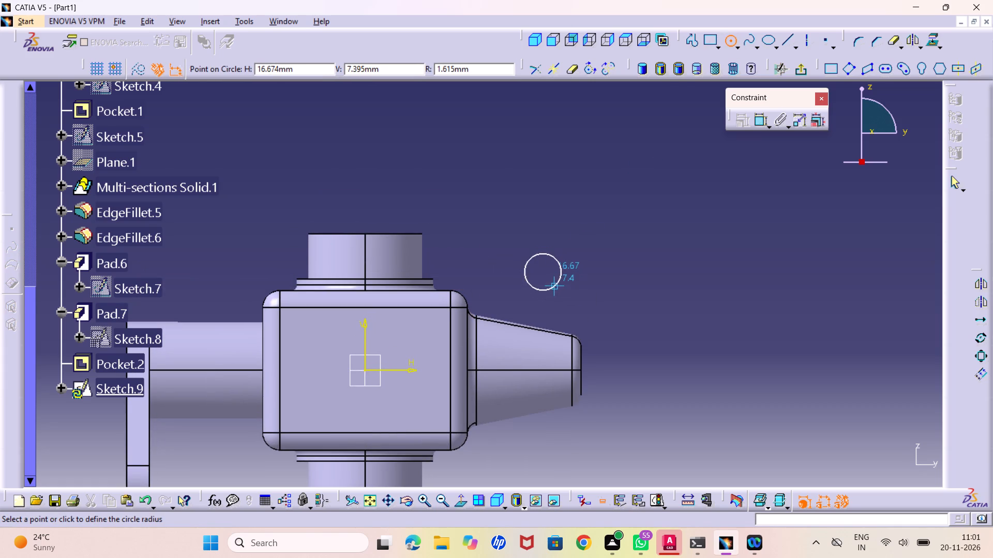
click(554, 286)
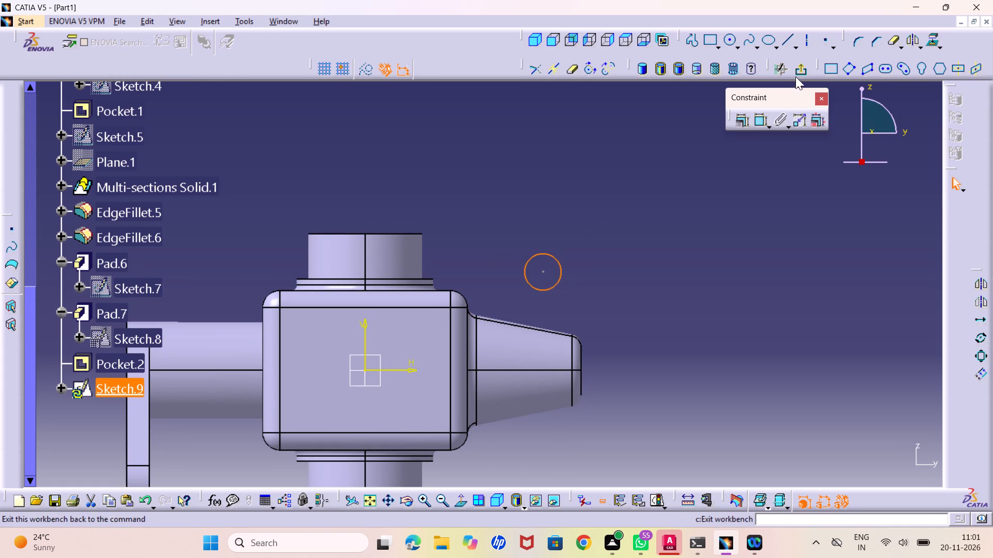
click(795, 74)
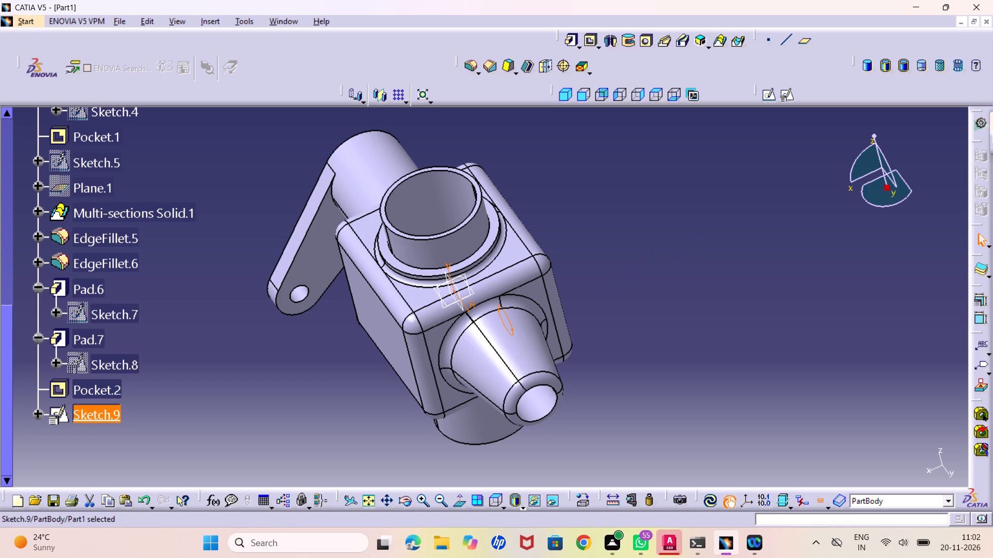
Examine the circle sketch's placement relative to the block body and tapered boss from several angles.
middle_drag(524, 351, 489, 276)
right_drag(524, 351, 489, 276)
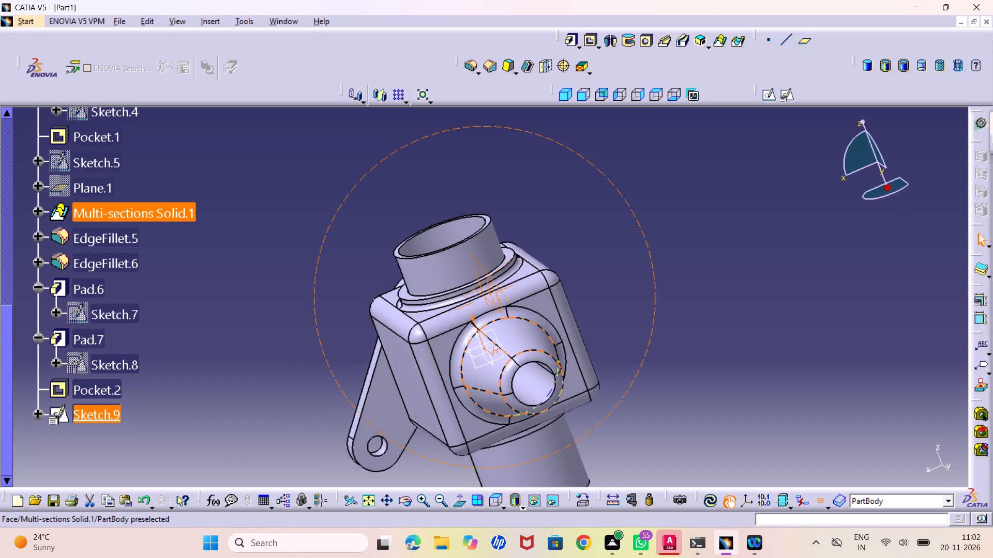
middle_drag(489, 276, 529, 362)
right_drag(489, 276, 529, 362)
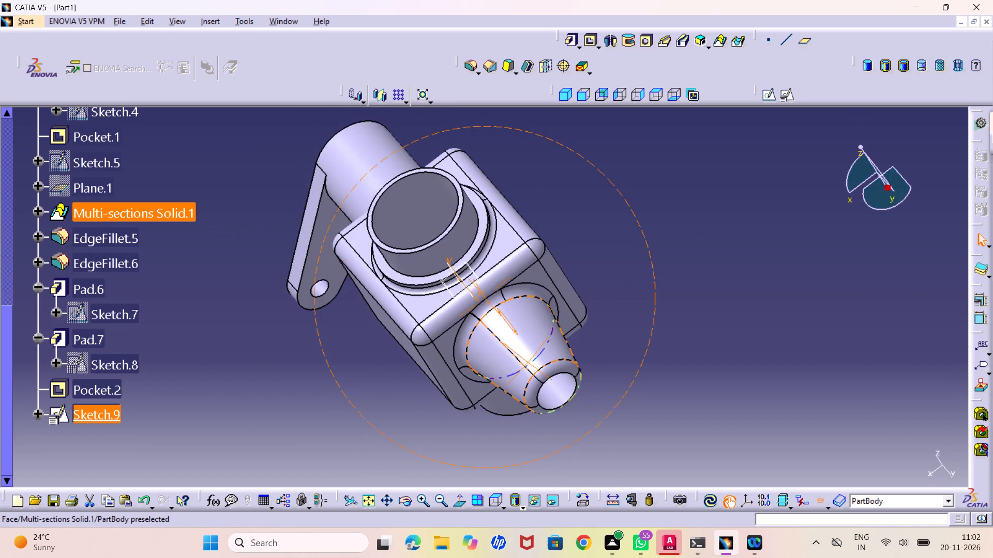
middle_drag(529, 362, 505, 338)
right_drag(529, 362, 505, 338)
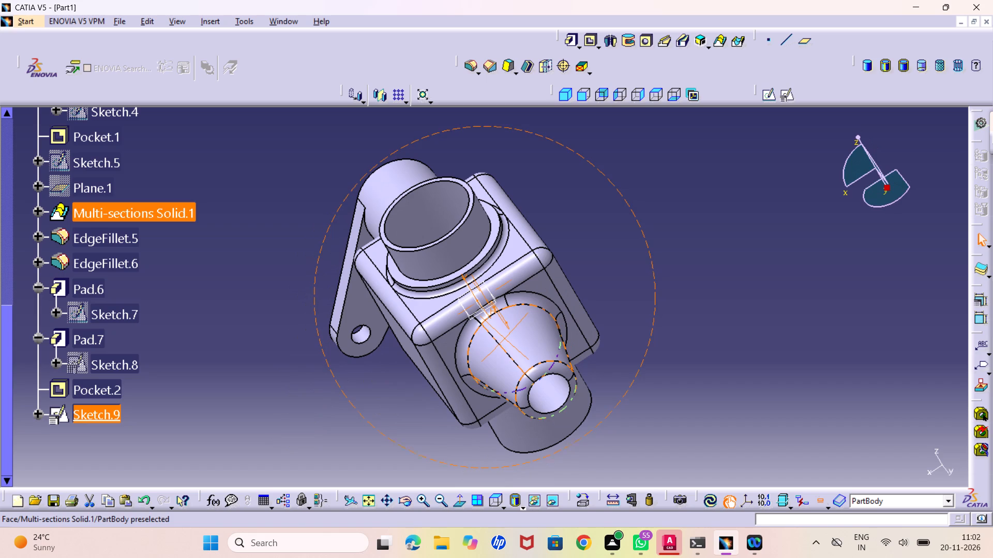
middle_drag(413, 329, 479, 289)
right_drag(413, 329, 479, 289)
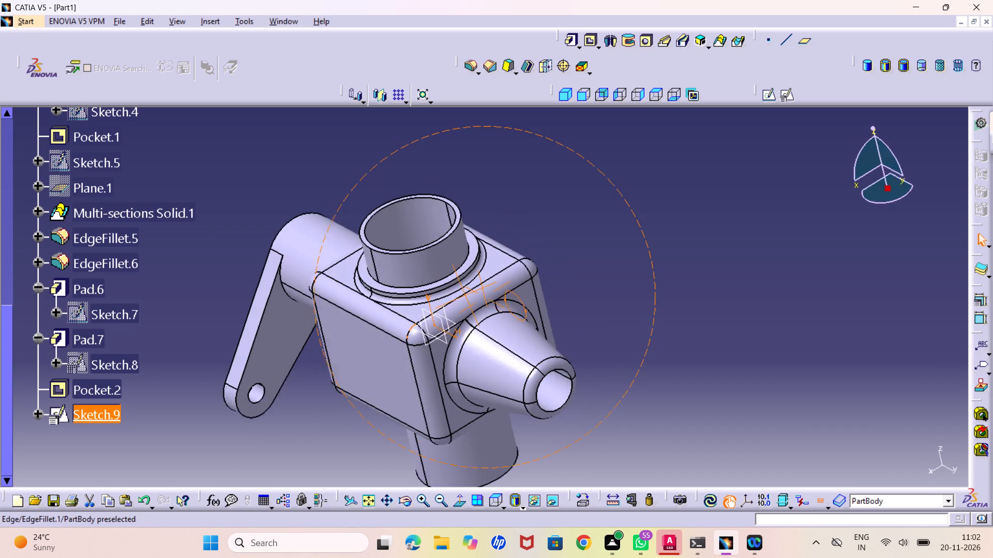
middle_drag(479, 289, 485, 287)
right_drag(479, 289, 485, 287)
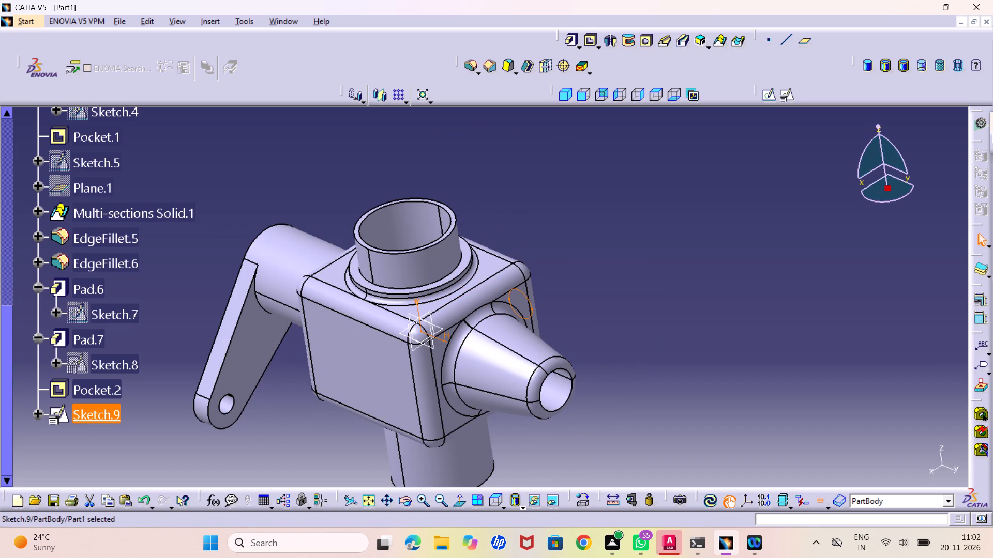
middle_drag(504, 343, 458, 411)
right_drag(504, 343, 458, 411)
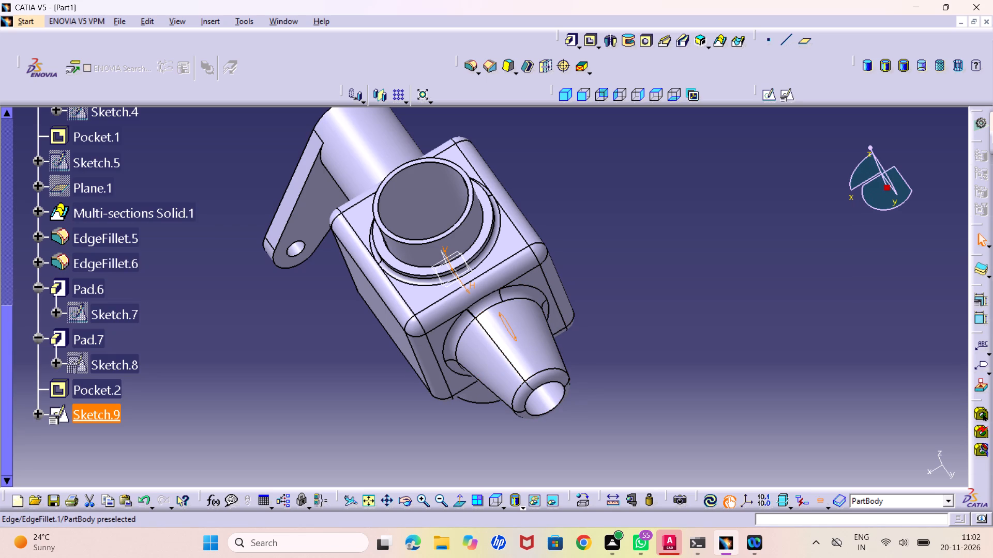
middle_drag(389, 393, 421, 339)
right_drag(389, 393, 421, 339)
click(670, 300)
middle_drag(600, 316, 594, 301)
right_click(600, 316)
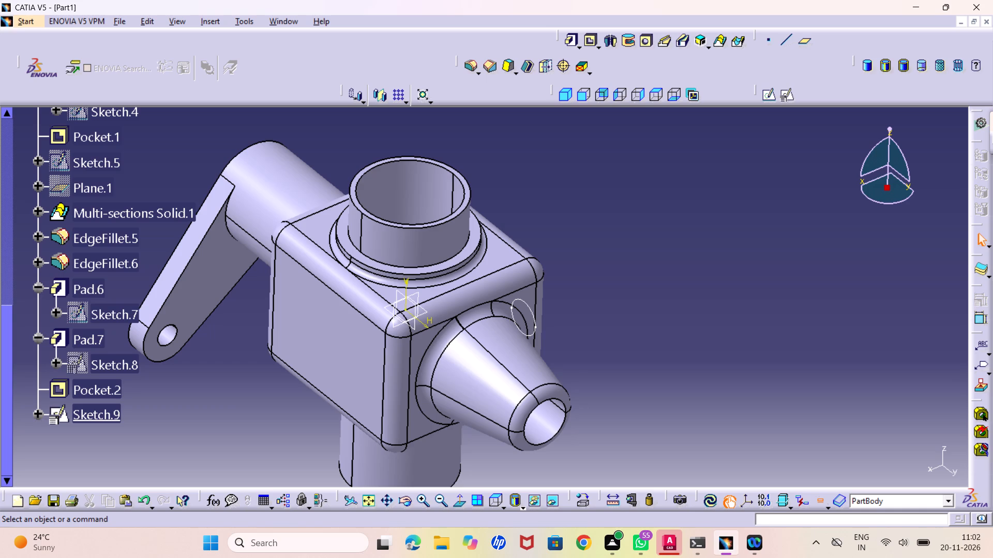
middle_drag(486, 403, 484, 402)
right_drag(484, 402, 402, 396)
middle_drag(484, 402, 402, 396)
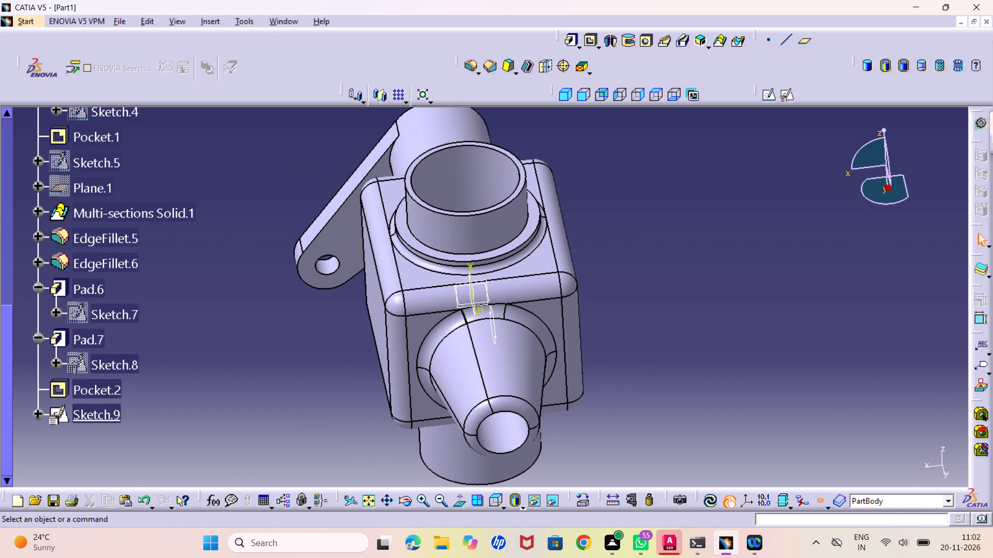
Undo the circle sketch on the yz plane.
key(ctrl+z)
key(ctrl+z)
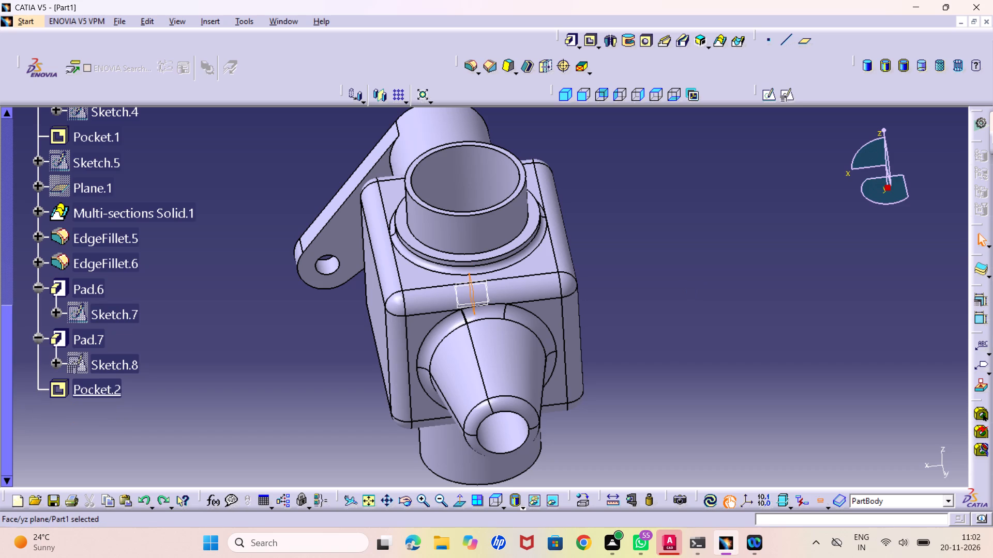
Create a plane offset 8.4 mm from the yz plane, reversing the offset direction.
click(808, 39)
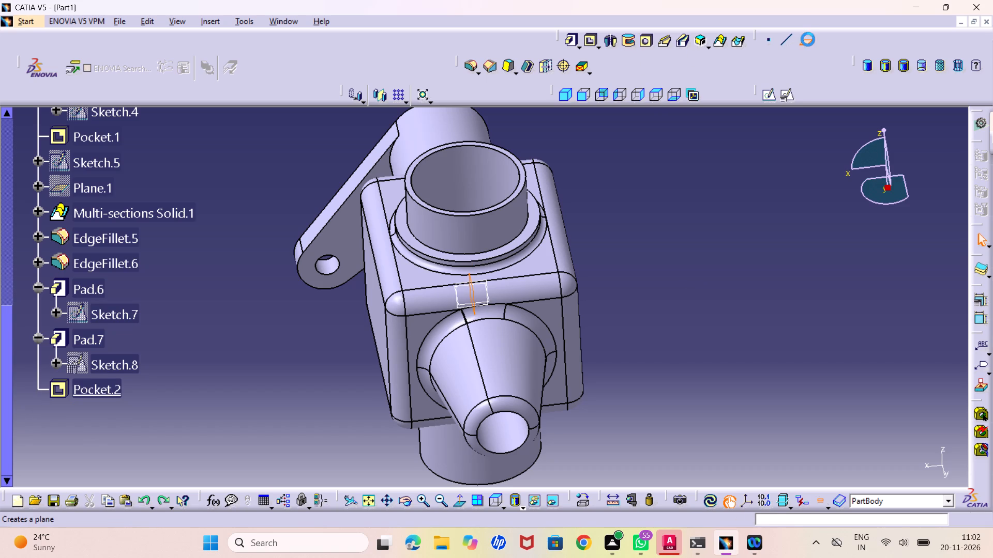
click(832, 432)
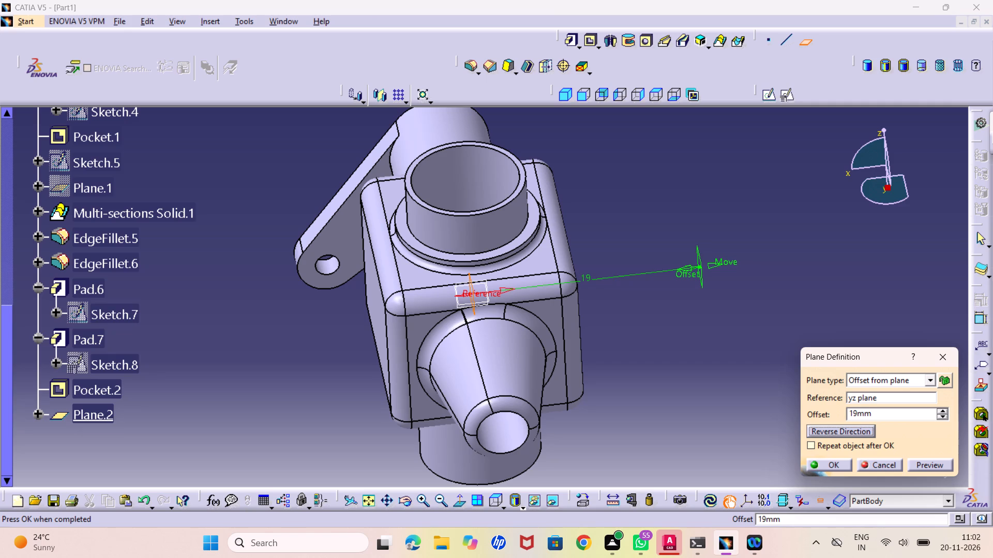
click(890, 417)
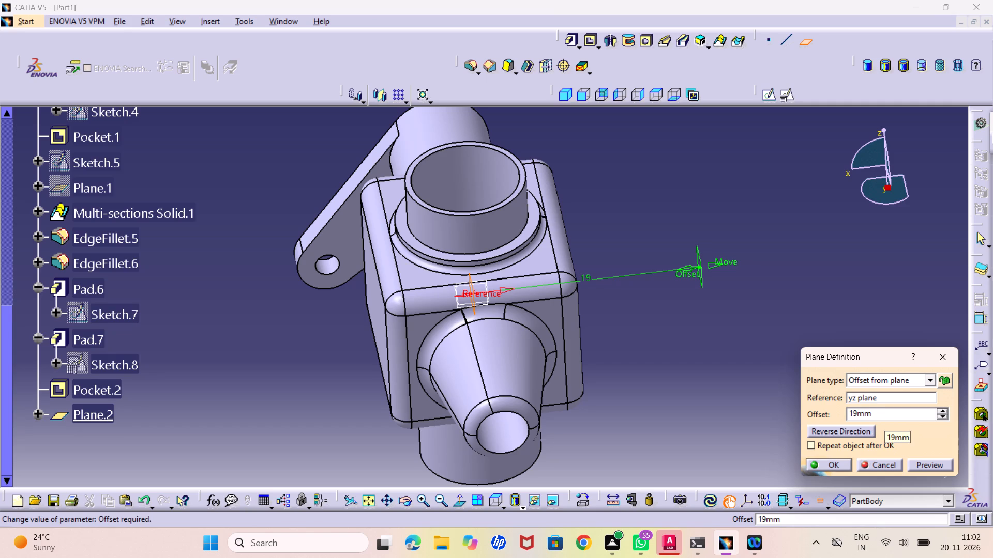
triple_click(886, 420)
double_click(880, 416)
text(8.4)
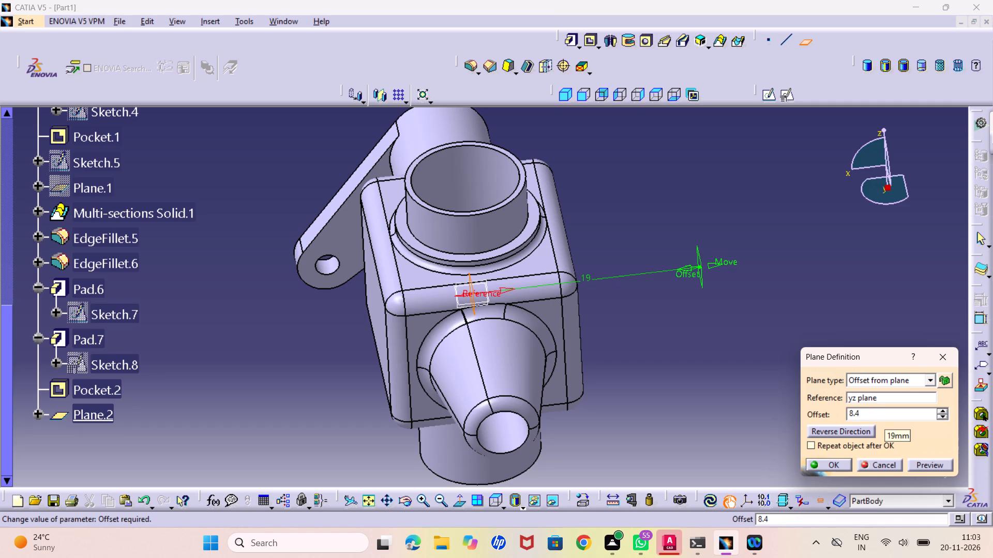
click(927, 462)
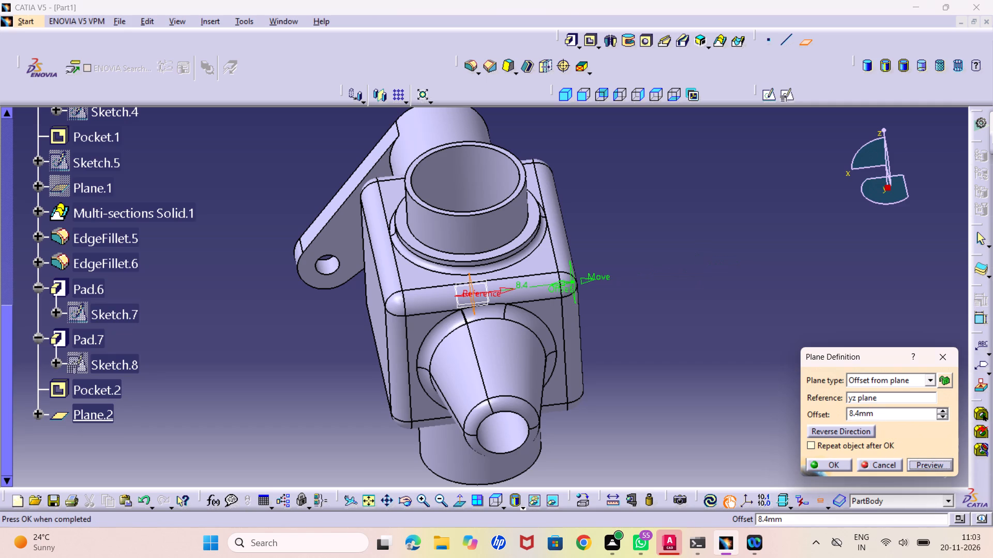
middle_drag(548, 366, 459, 328)
right_drag(548, 366, 459, 328)
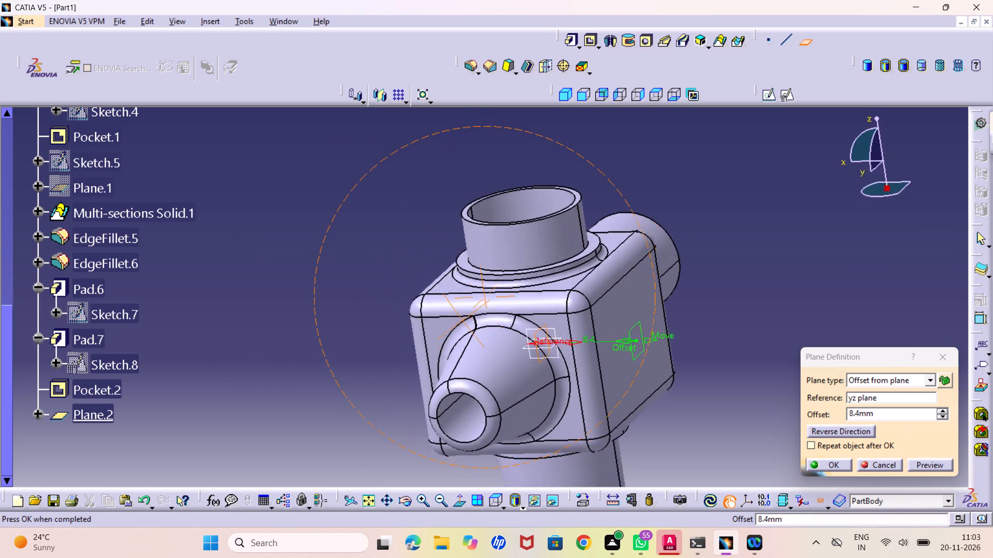
middle_drag(459, 328, 538, 383)
right_drag(459, 328, 547, 373)
middle_drag(530, 362, 529, 362)
right_drag(530, 362, 529, 362)
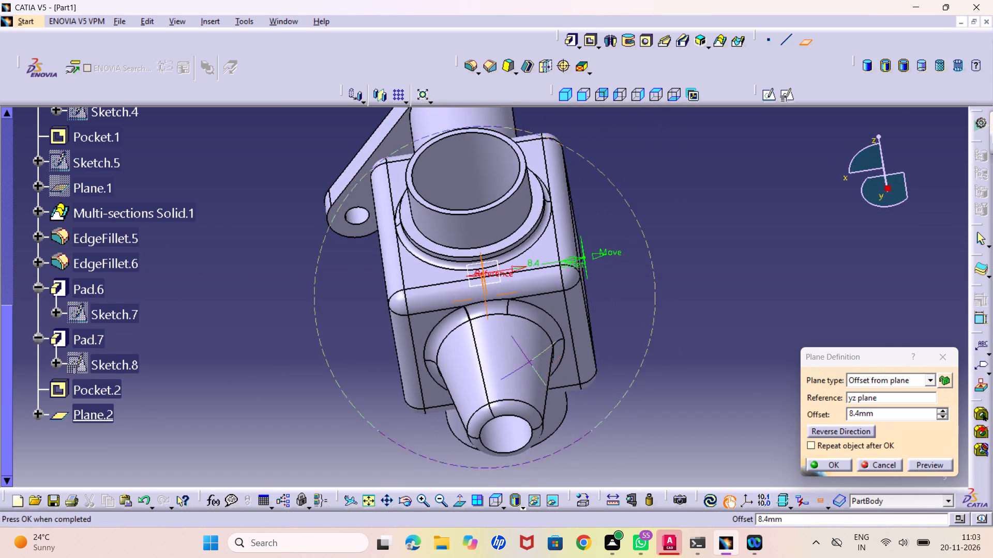
middle_drag(529, 362, 544, 358)
right_drag(529, 362, 544, 354)
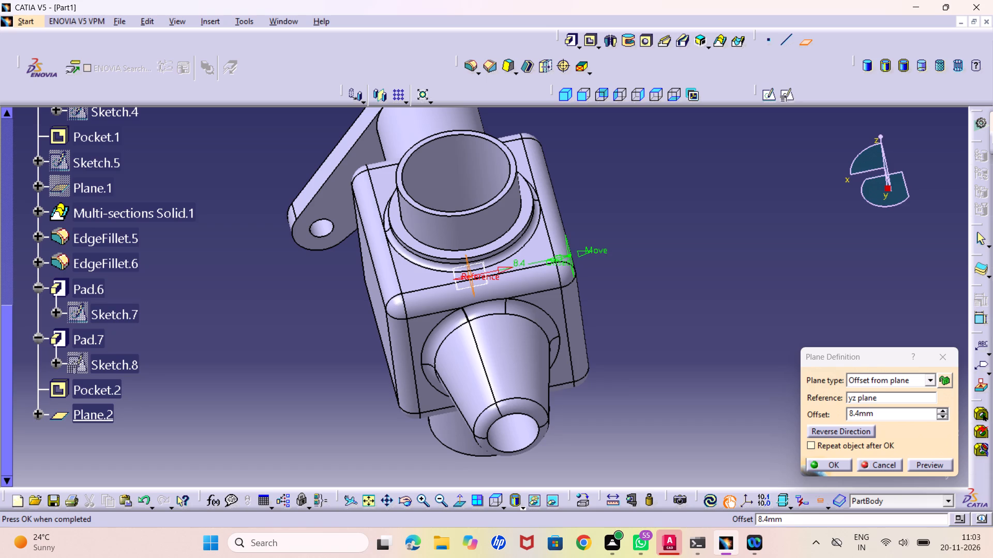
middle_drag(591, 400, 565, 325)
right_drag(588, 400, 565, 325)
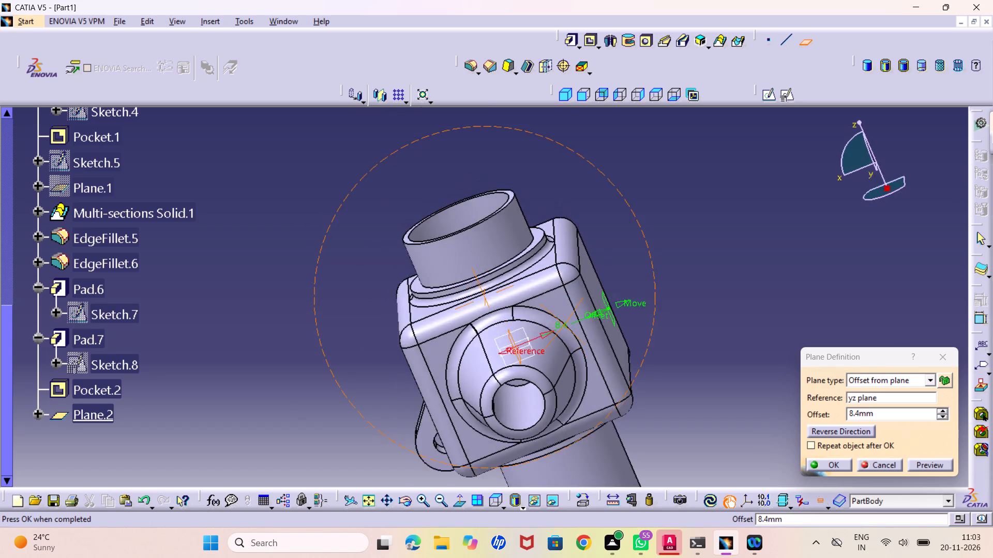
right_drag(565, 325, 546, 379)
middle_drag(565, 325, 546, 379)
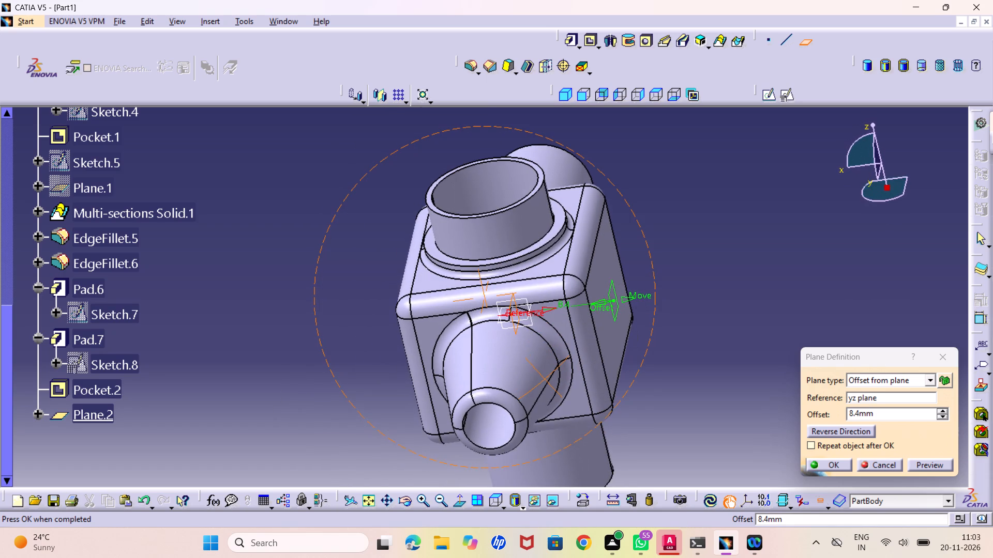
right_drag(546, 379, 545, 379)
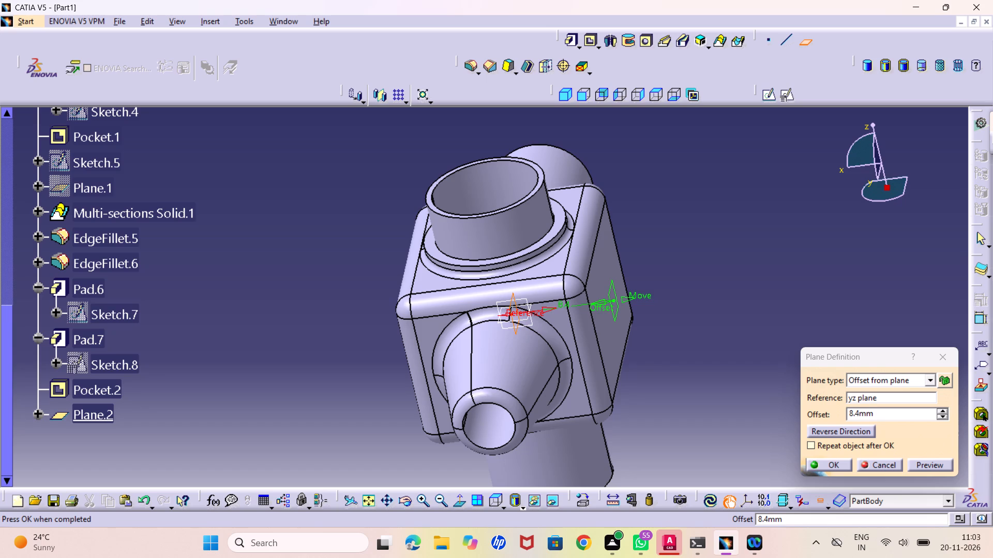
click(826, 463)
drag(777, 418, 769, 418)
Create a positioned sketch on the new offset plane with implicit origin and orientation.
click(614, 315)
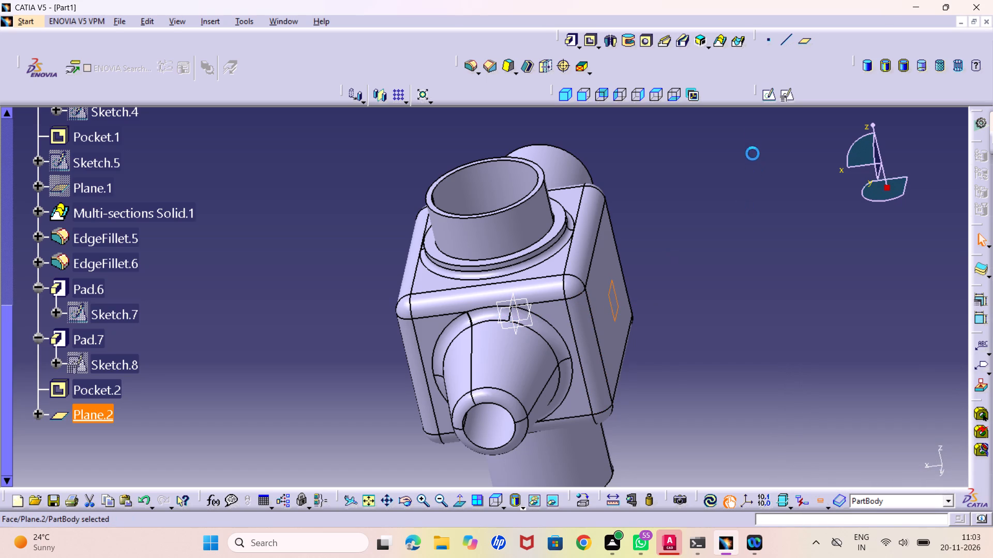
click(784, 97)
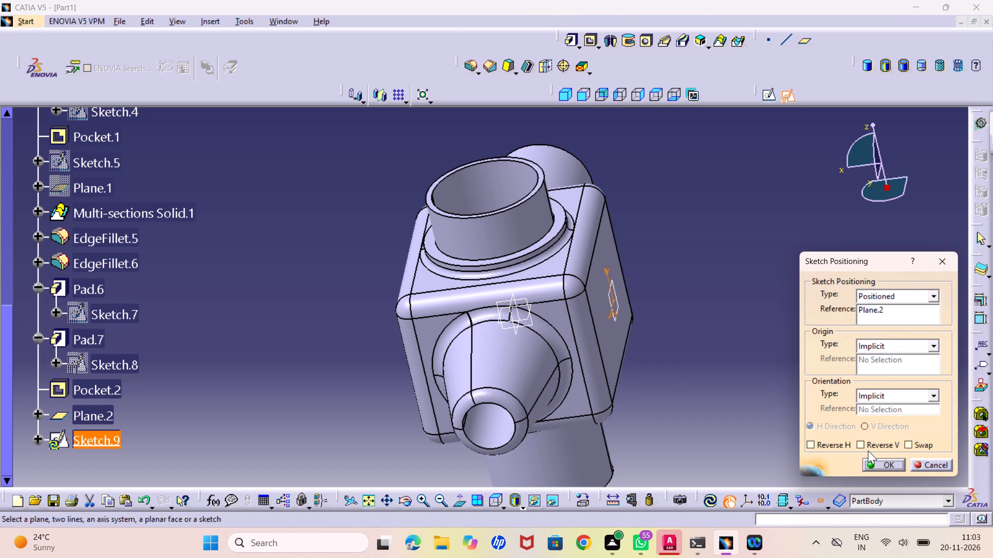
click(880, 461)
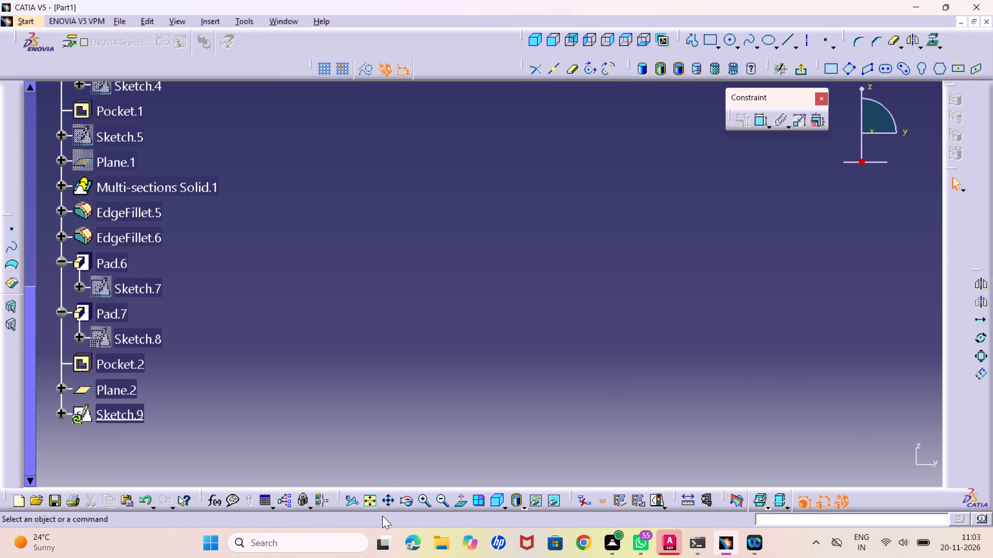
Sketch a circle of about 1.3 mm radius above the tapered boss, clear of the body.
click(373, 499)
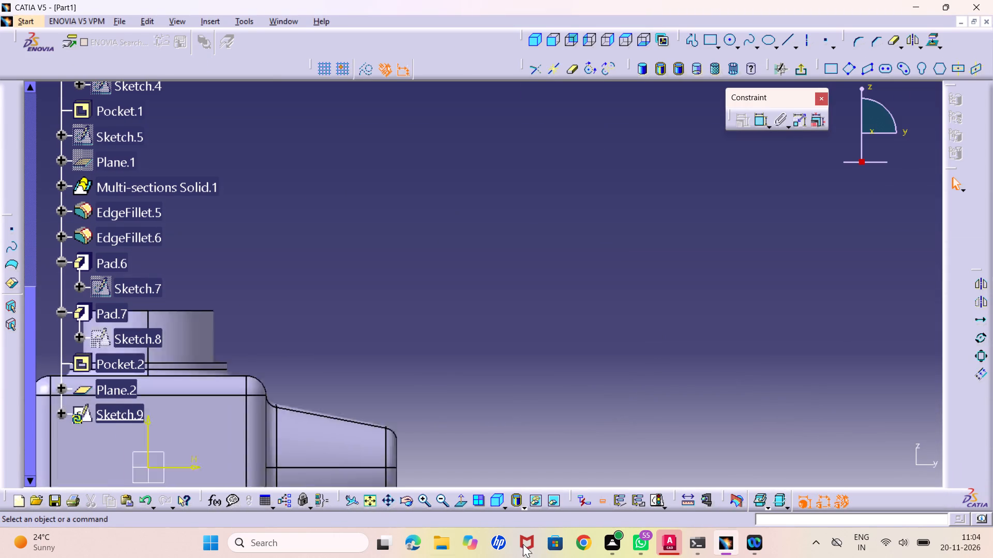
middle_drag(728, 324, 706, 257)
right_click(728, 324)
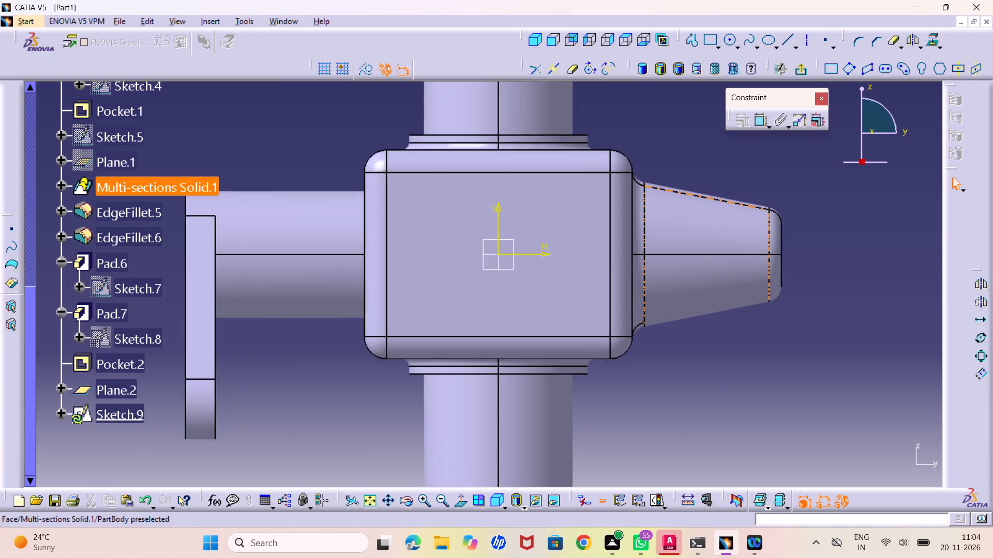
middle_drag(701, 261, 636, 342)
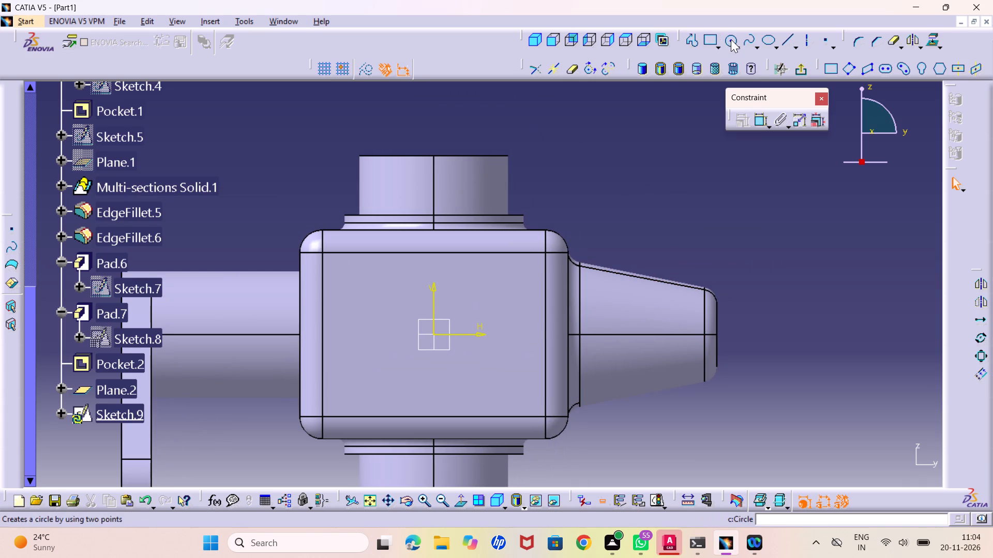
click(731, 39)
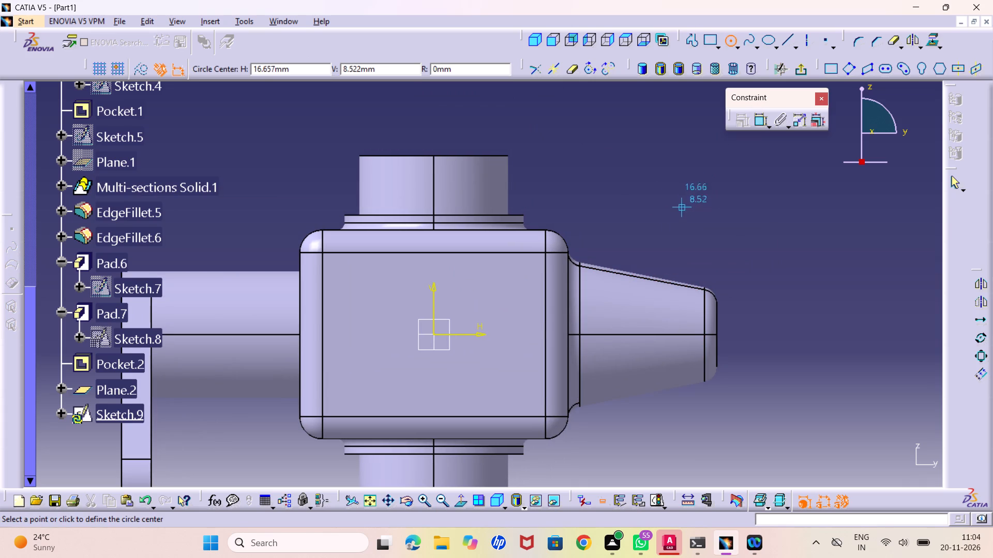
click(672, 204)
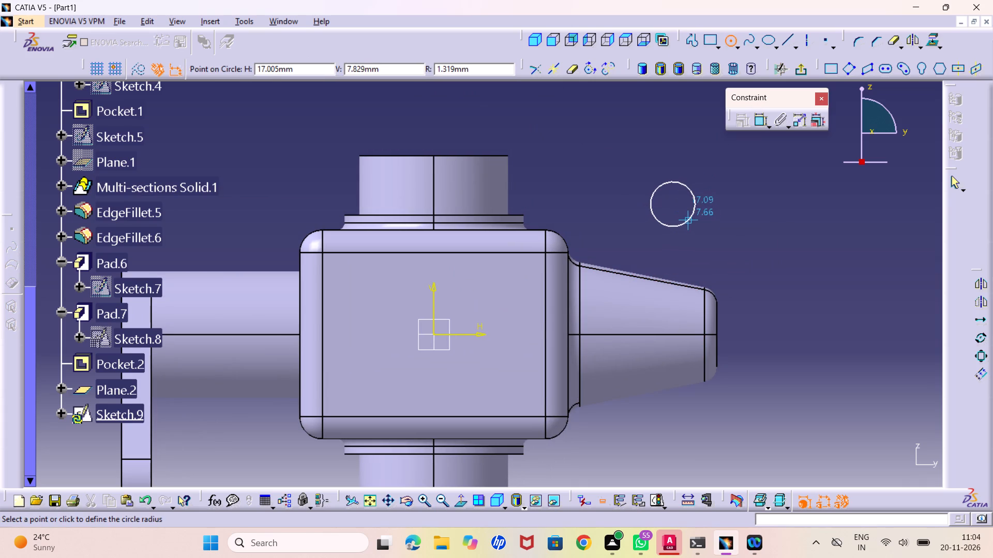
click(687, 218)
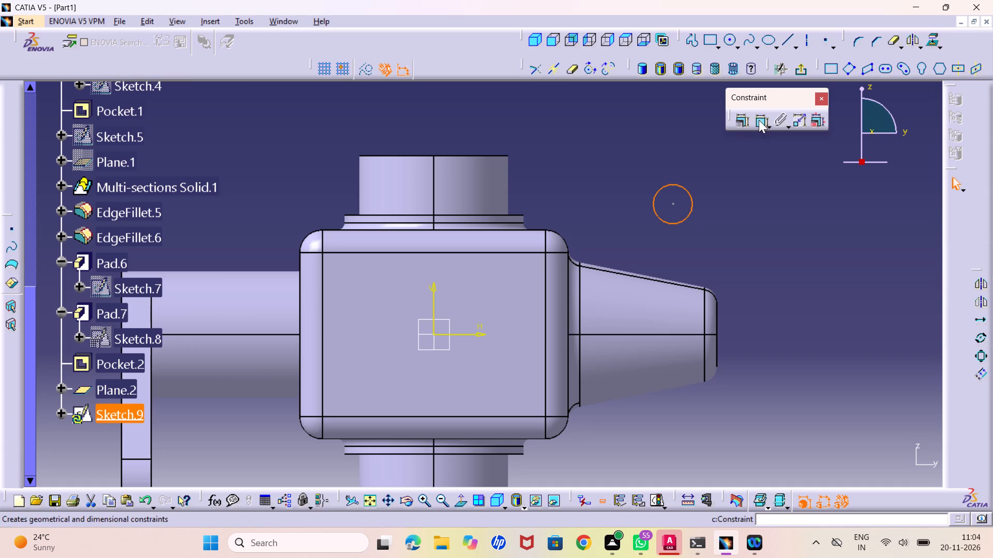
Dimension the circle's diameter and set it to 1.5 mm.
click(759, 120)
click(726, 167)
double_click(724, 164)
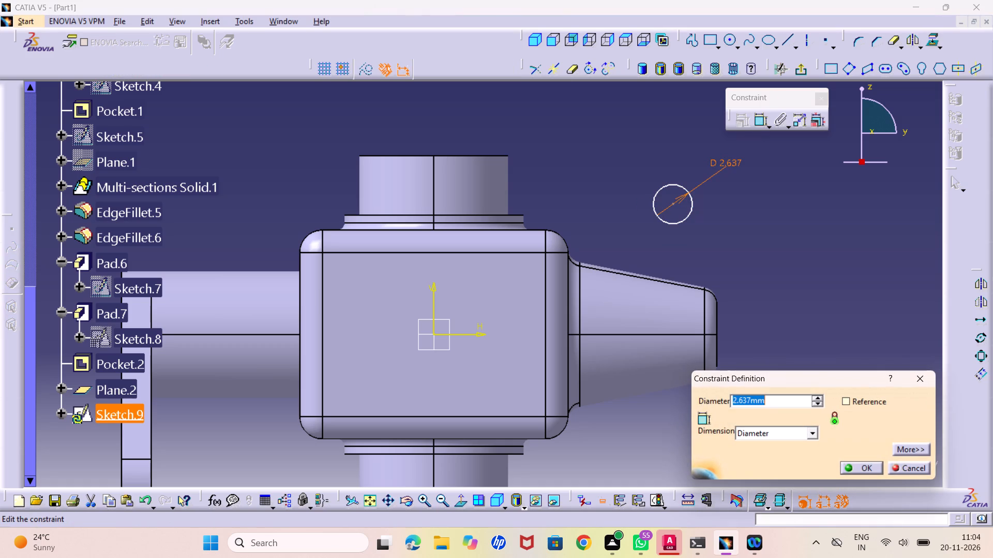
text(1.5)
key(Return)
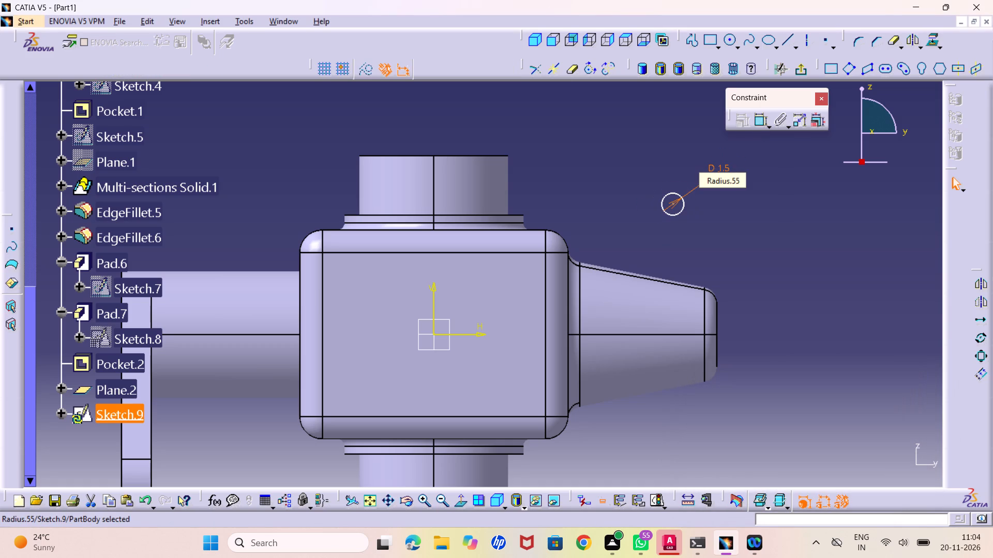
Dimension the circle's centre from the sketch's horizontal axis and set the distance to 8.4 mm.
middle_drag(686, 250, 680, 212)
right_click(686, 250)
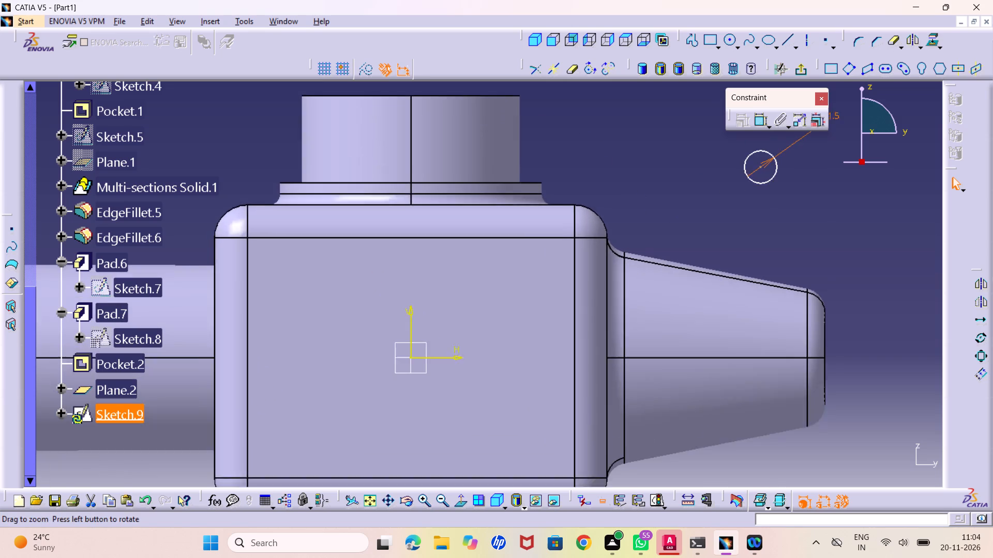
middle_drag(680, 212, 680, 211)
middle_drag(762, 234, 672, 278)
right_click(672, 244)
middle_drag(667, 243, 667, 231)
right_click(667, 243)
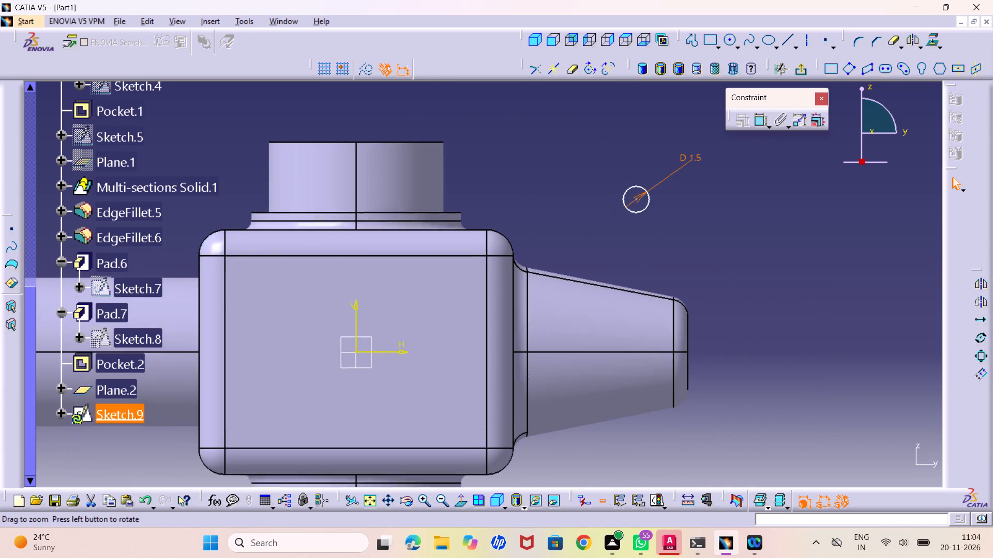
middle_drag(667, 231, 667, 230)
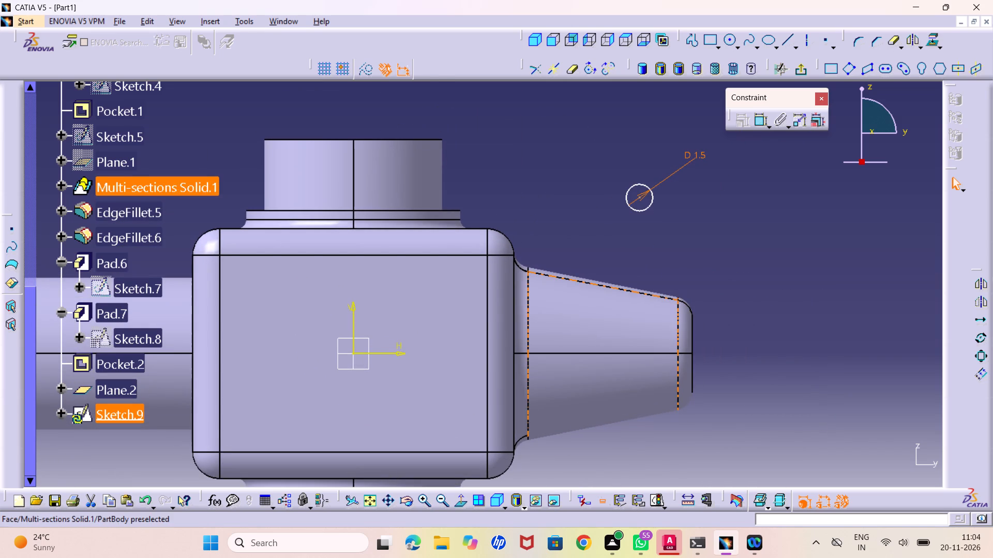
click(401, 355)
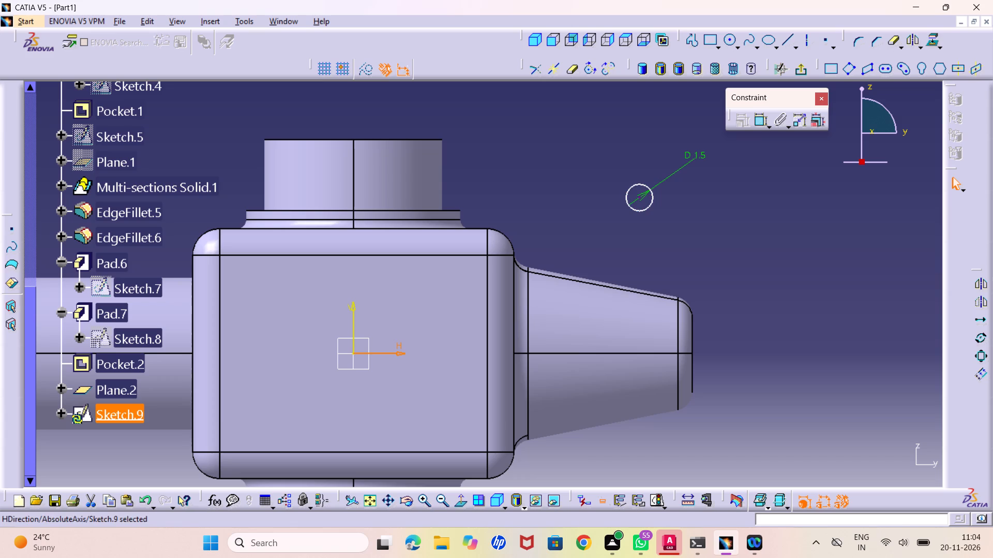
drag(641, 197, 648, 197)
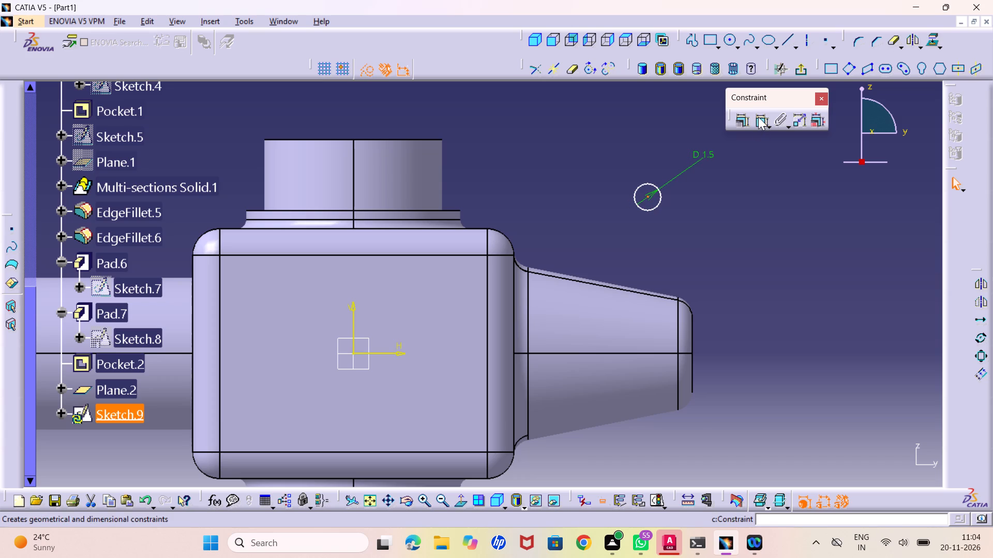
click(706, 191)
double_click(757, 122)
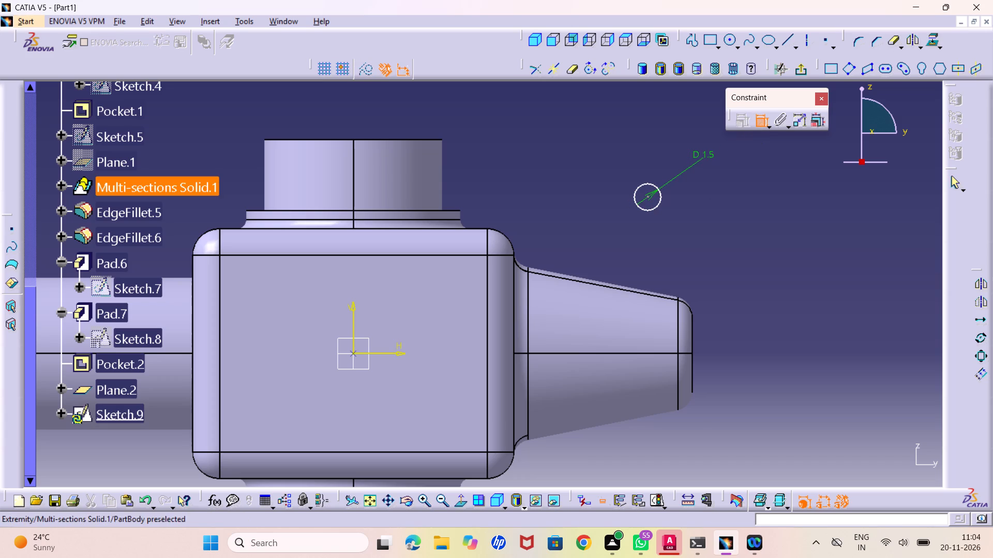
click(402, 354)
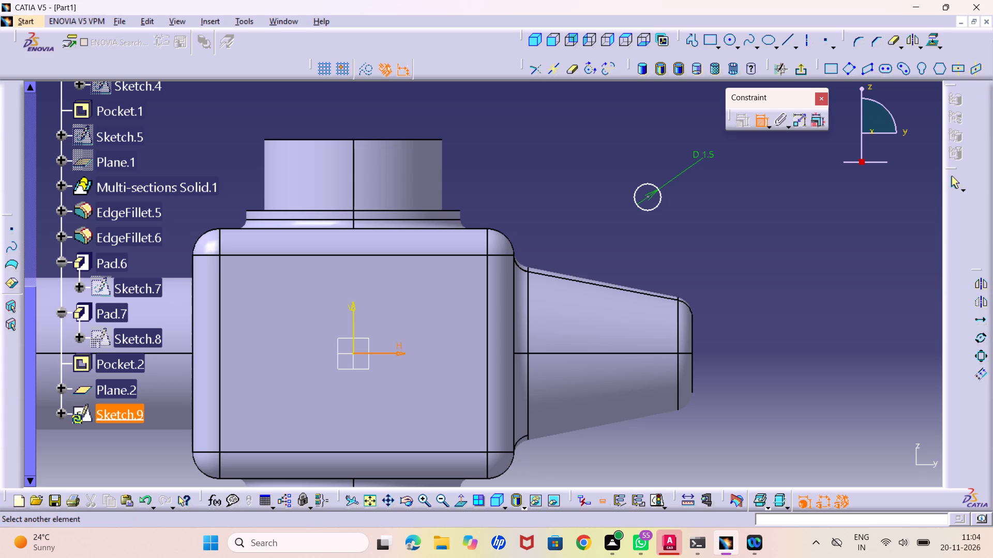
click(648, 198)
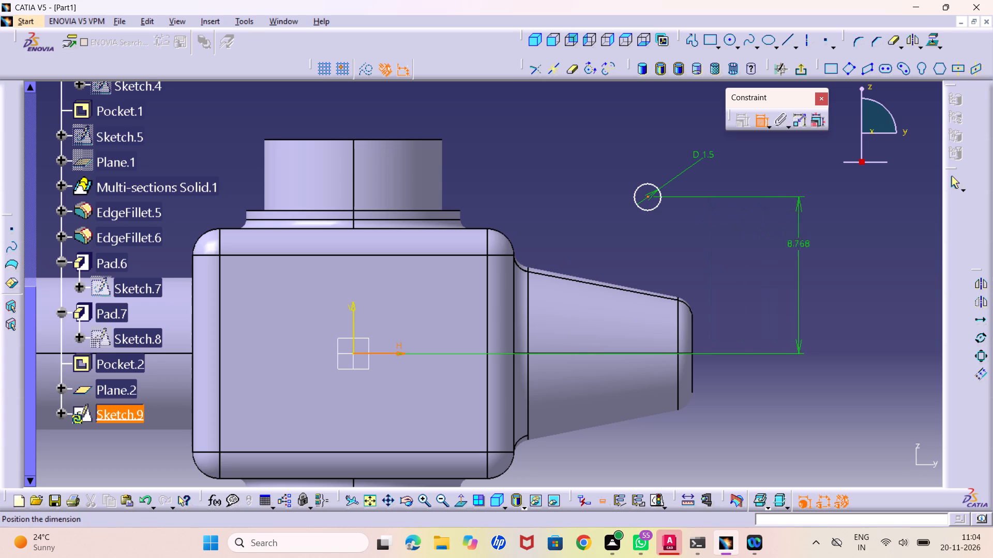
click(802, 276)
double_click(800, 269)
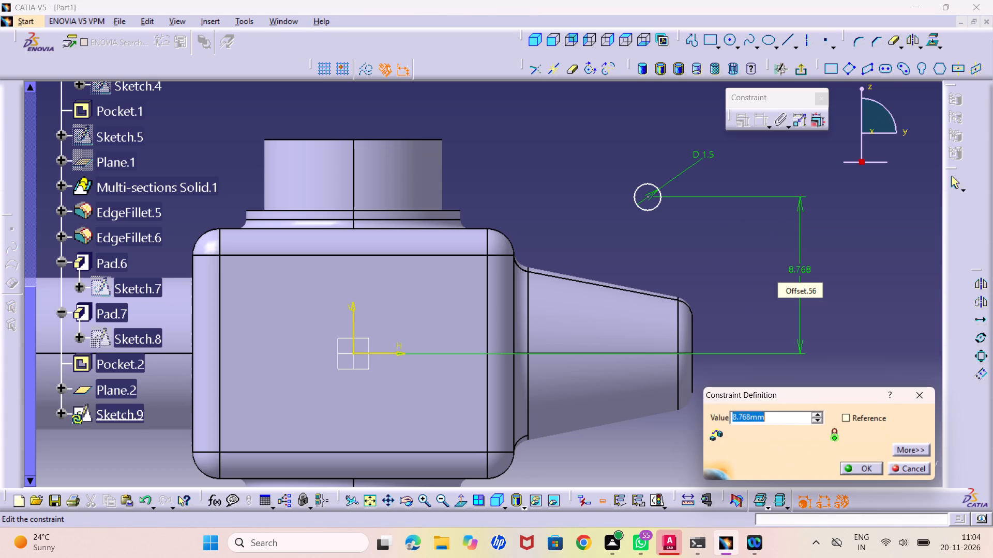
text(8.4)
key(Return)
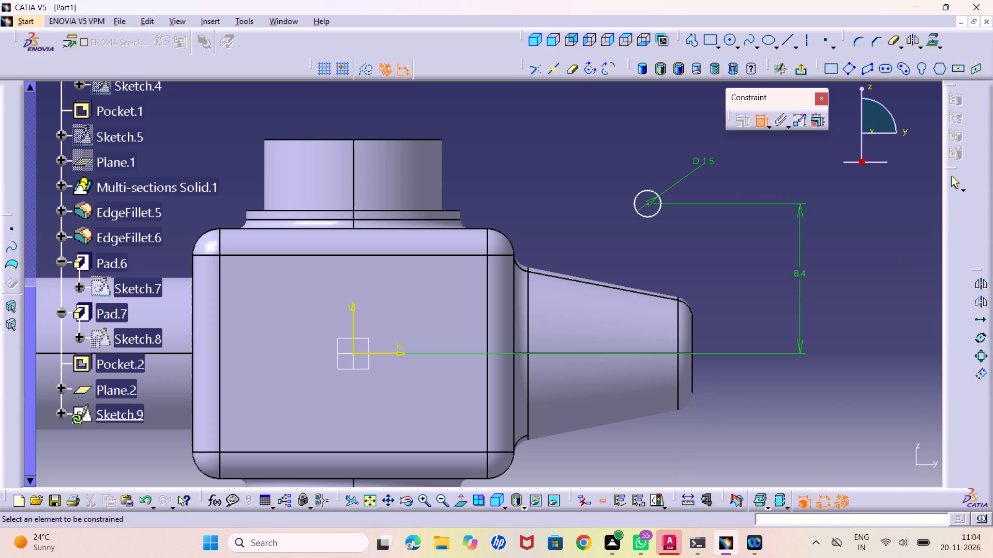
Add a second distance dimension between the sketch's horizontal axis and the circle's centre.
click(401, 354)
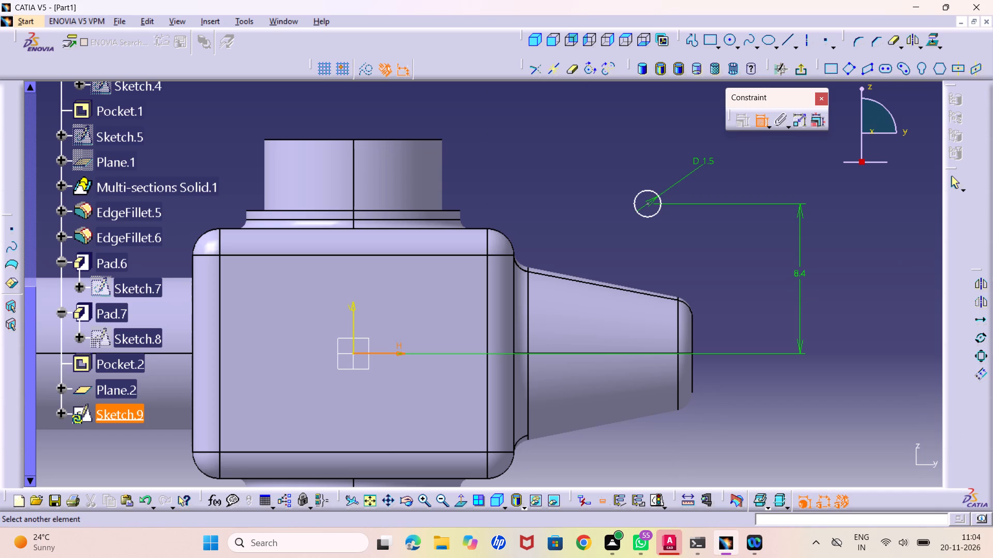
click(650, 204)
click(728, 262)
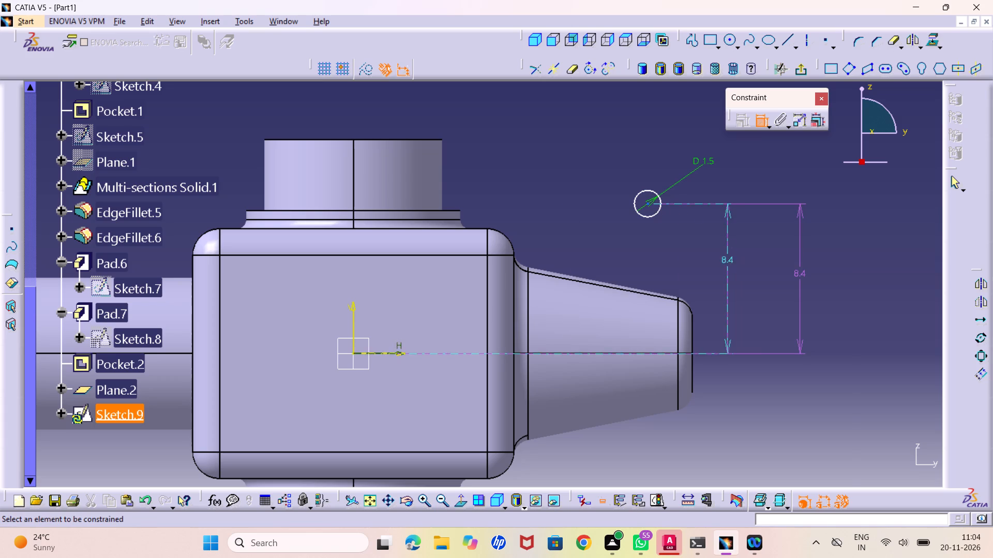
Delete the duplicate 8.4 mm distance dimension between the horizontal axis and the circle's centre, and exit the sketch.
right_click(727, 257)
click(759, 475)
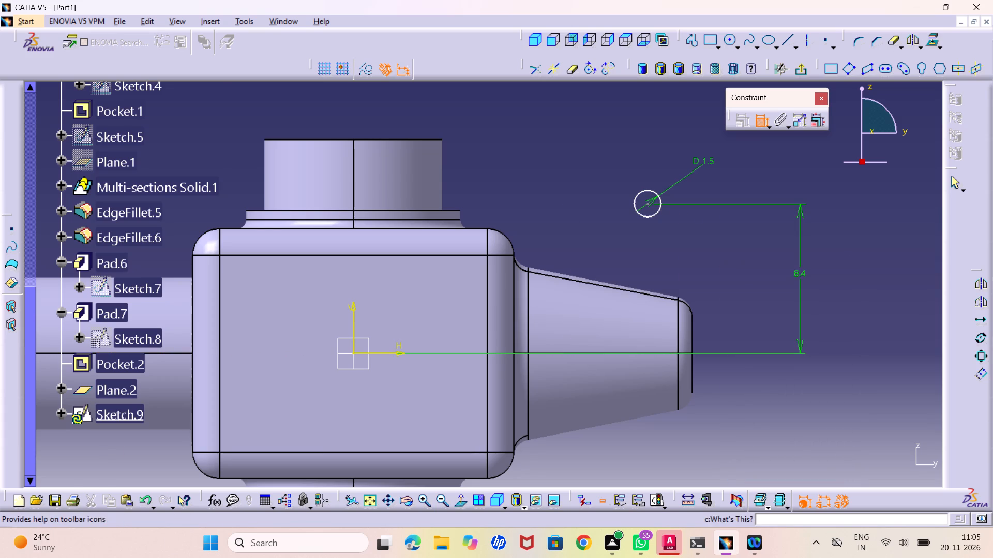
click(461, 505)
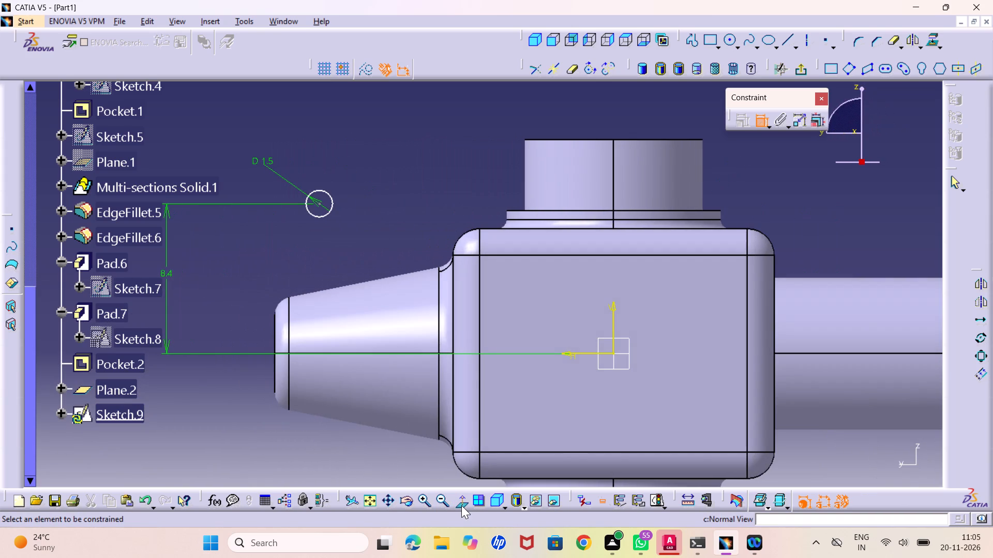
click(804, 70)
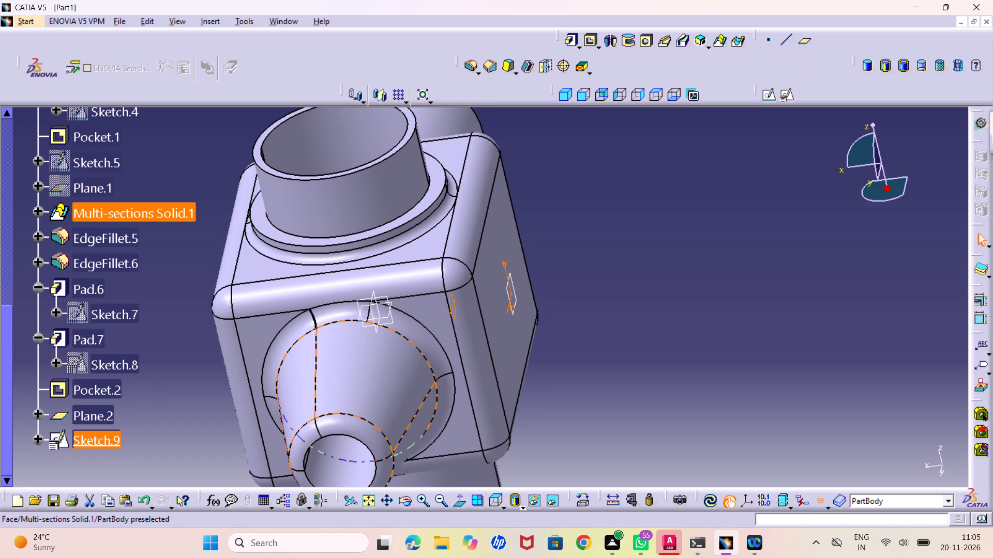
Examine the small circle's position relative to the block and the tapered boss from several angles.
middle_drag(387, 377, 266, 353)
right_drag(387, 377, 266, 353)
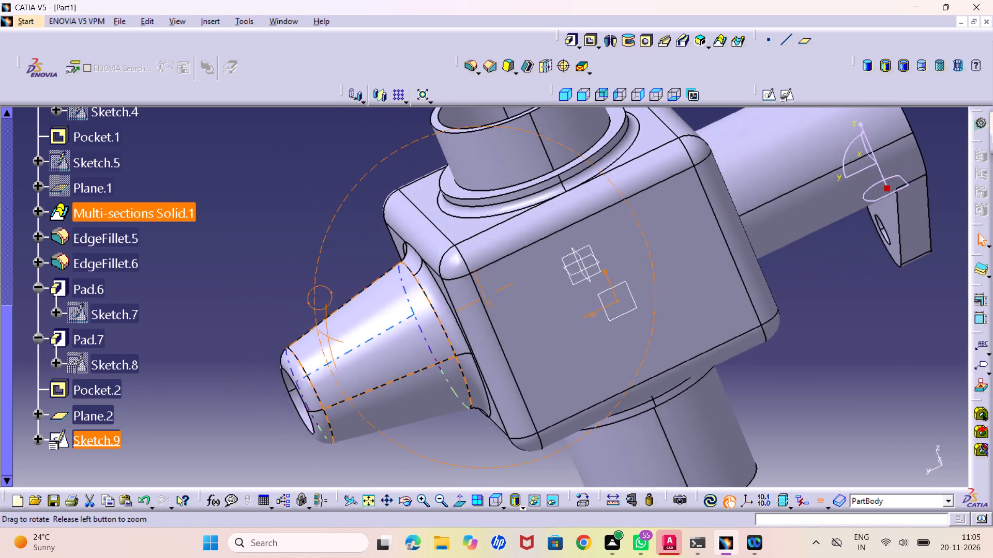
middle_drag(266, 353, 298, 316)
right_drag(266, 353, 349, 338)
middle_drag(347, 326, 349, 338)
middle_drag(332, 347, 470, 331)
right_drag(332, 347, 470, 331)
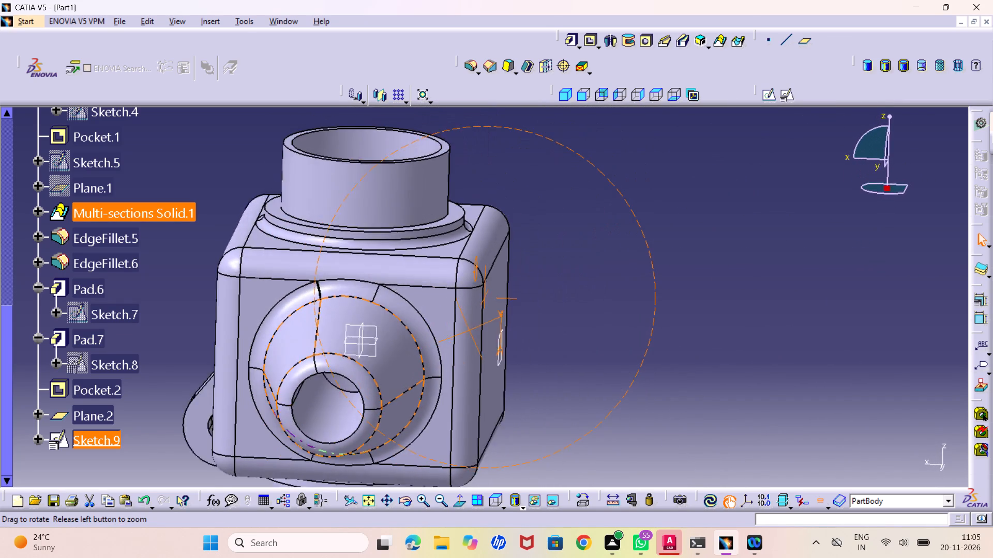
middle_drag(470, 331, 484, 326)
right_drag(470, 331, 484, 328)
middle_drag(415, 352, 575, 303)
right_drag(414, 351, 575, 303)
middle_drag(540, 296, 547, 367)
right_drag(540, 296, 547, 367)
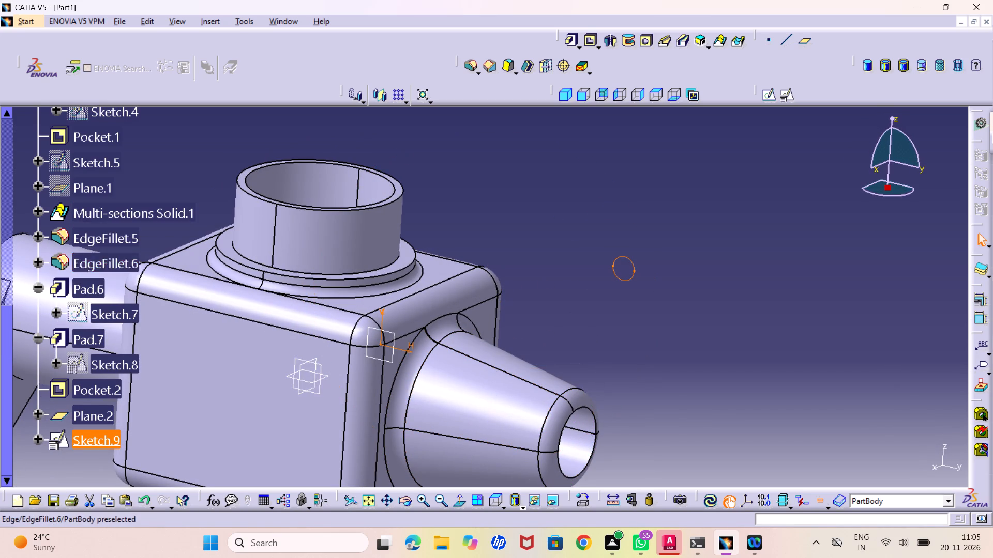
Reopen the small circle's sketch for editing.
double_click(631, 280)
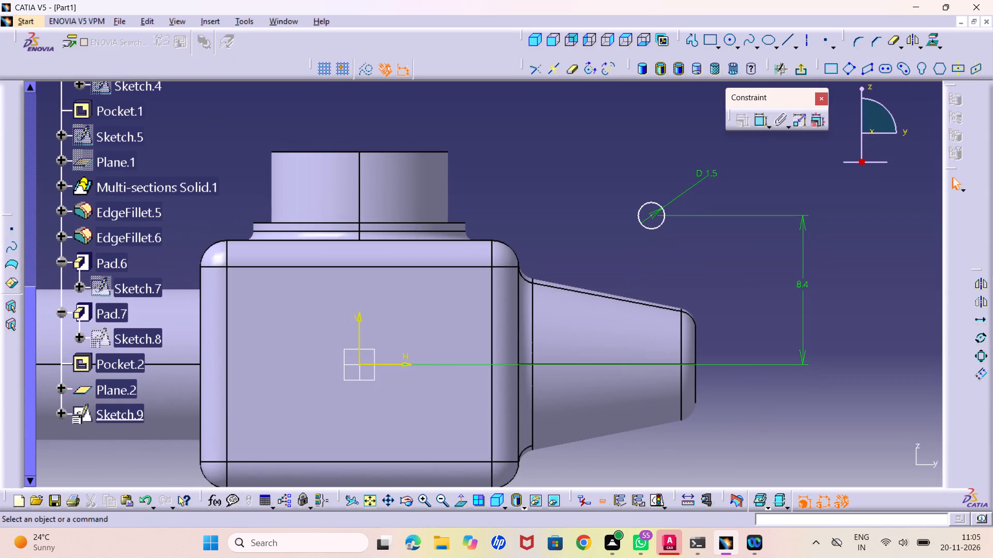
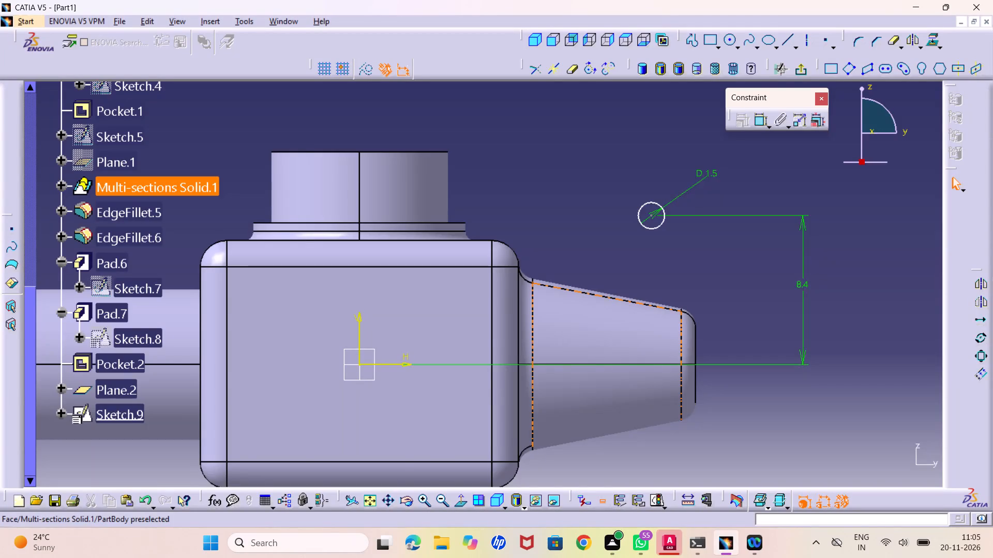
Draw a horizontal axis line in Sketch.9 from the origin along the H axis, past the tapered nozzle's tip.
middle_drag(631, 299, 629, 308)
right_drag(631, 299, 629, 309)
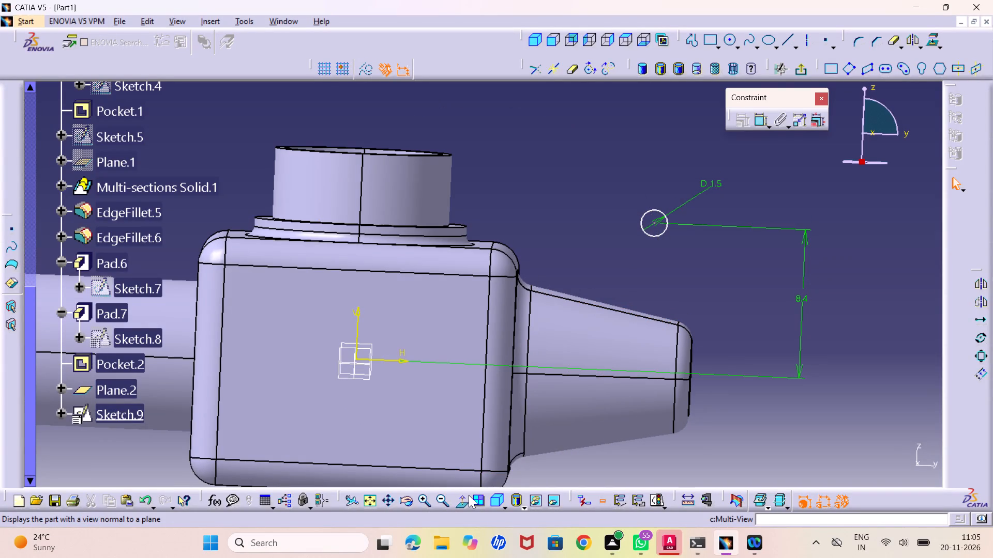
click(459, 506)
middle_drag(627, 292, 627, 279)
right_click(627, 292)
middle_drag(619, 280, 568, 289)
click(807, 42)
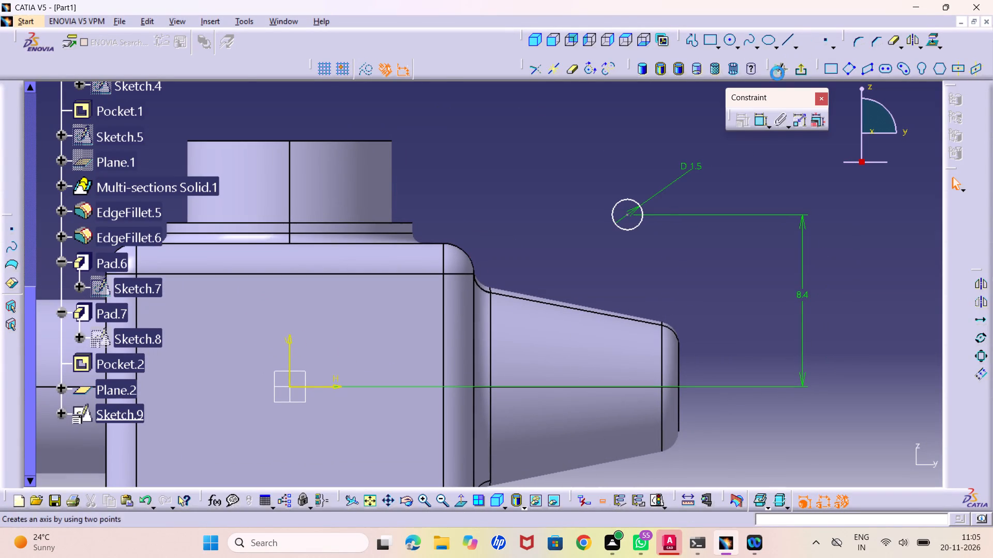
click(288, 386)
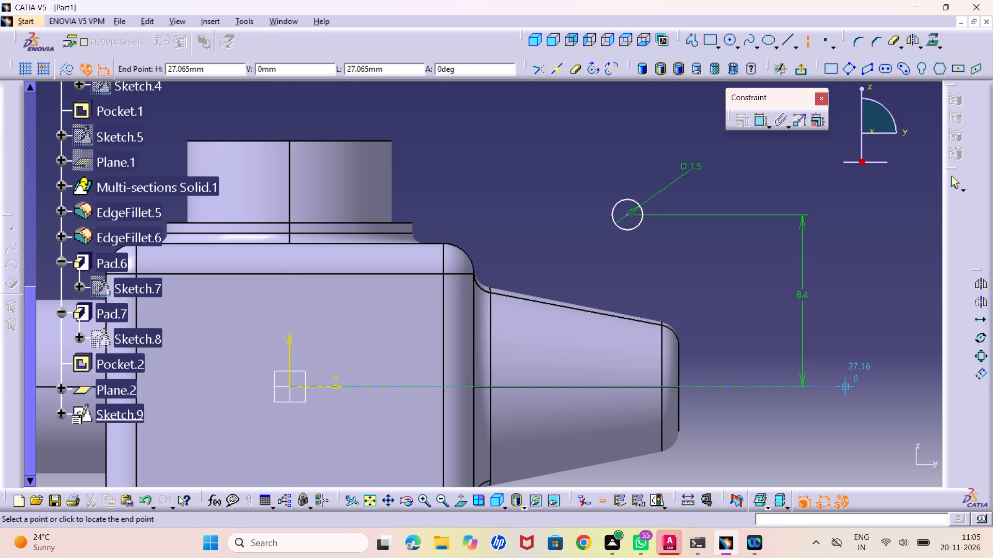
click(880, 388)
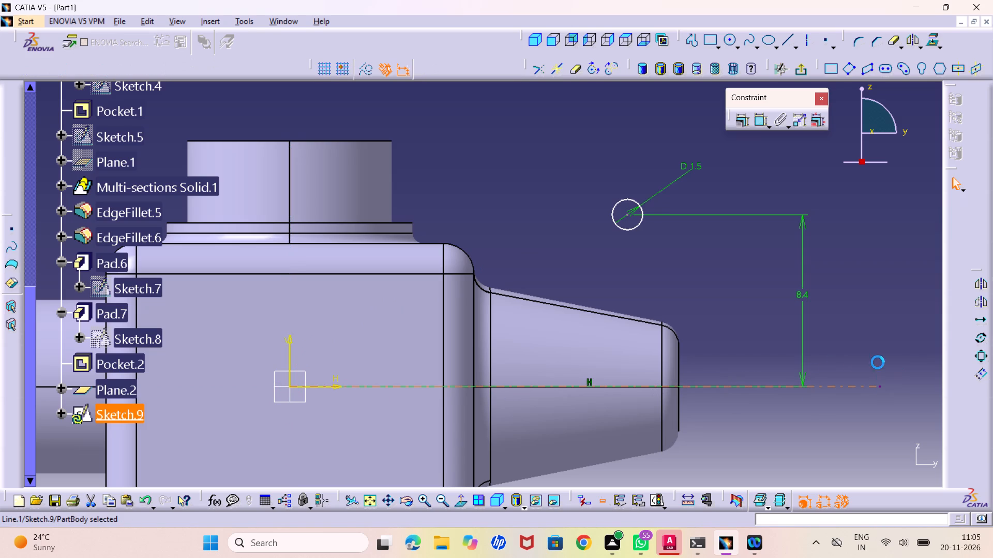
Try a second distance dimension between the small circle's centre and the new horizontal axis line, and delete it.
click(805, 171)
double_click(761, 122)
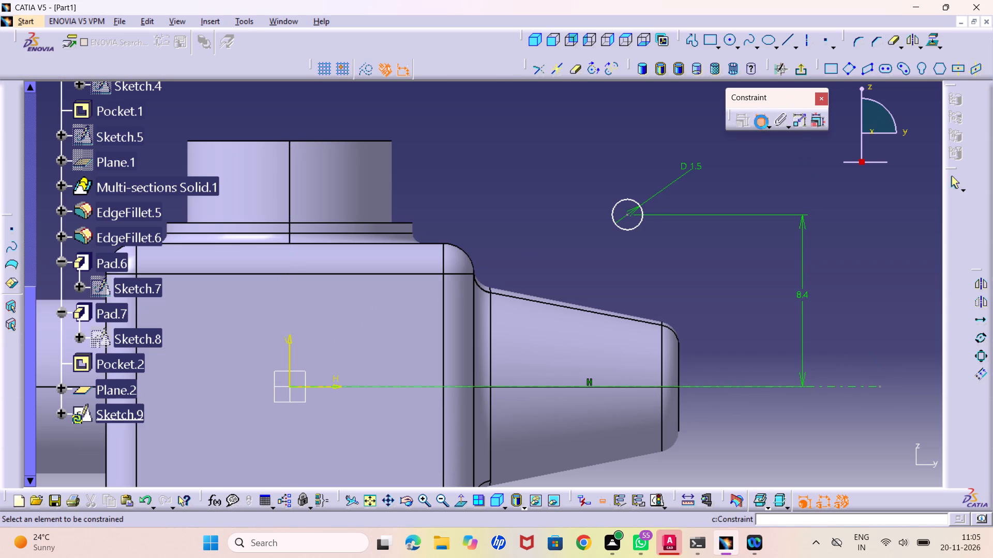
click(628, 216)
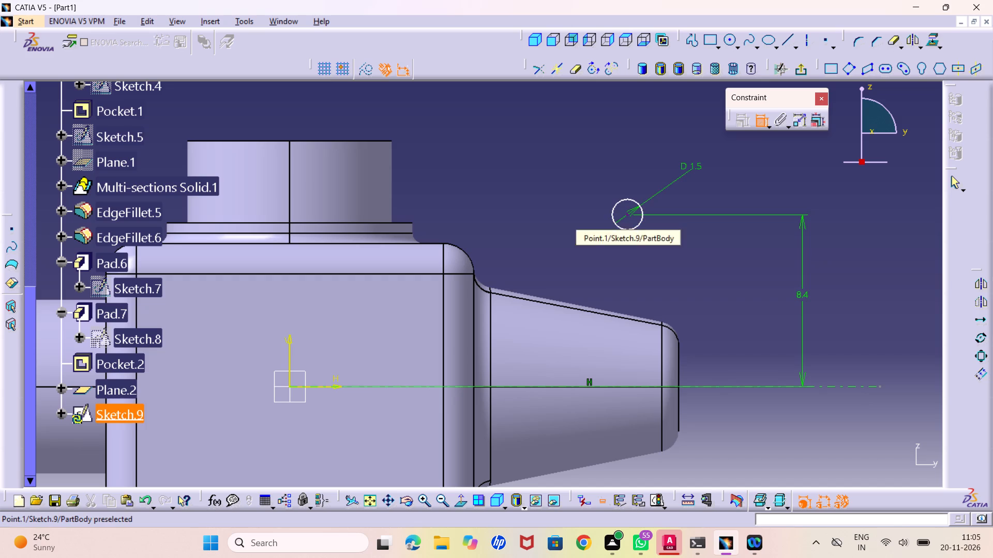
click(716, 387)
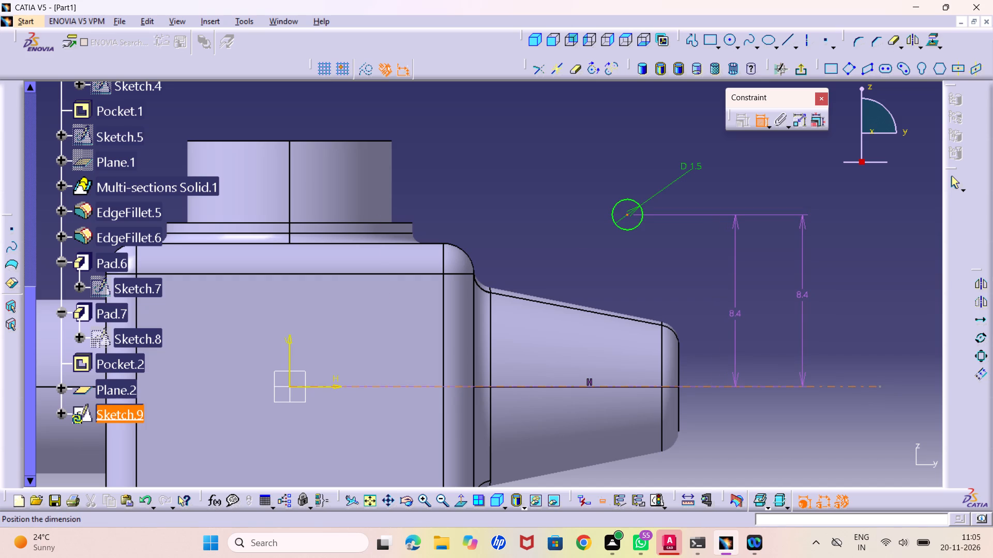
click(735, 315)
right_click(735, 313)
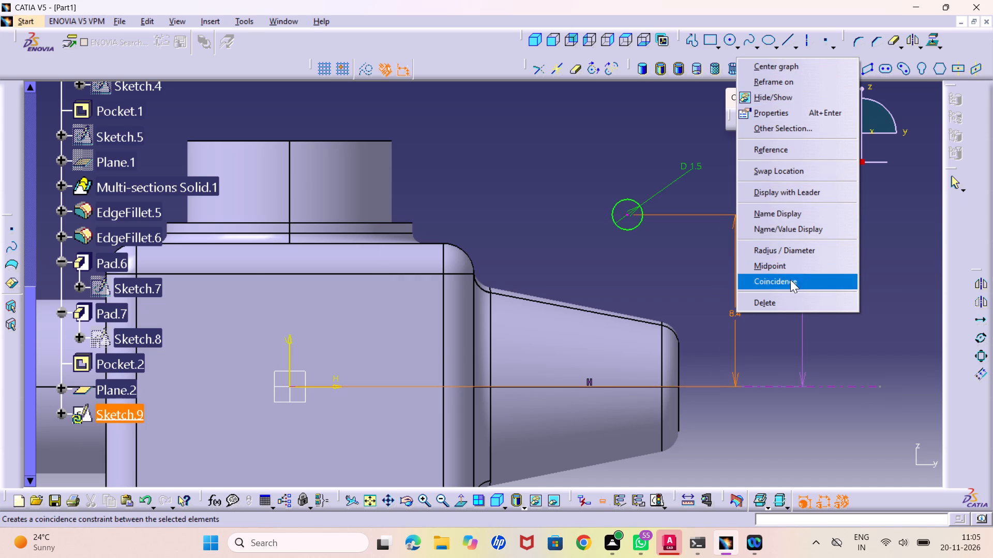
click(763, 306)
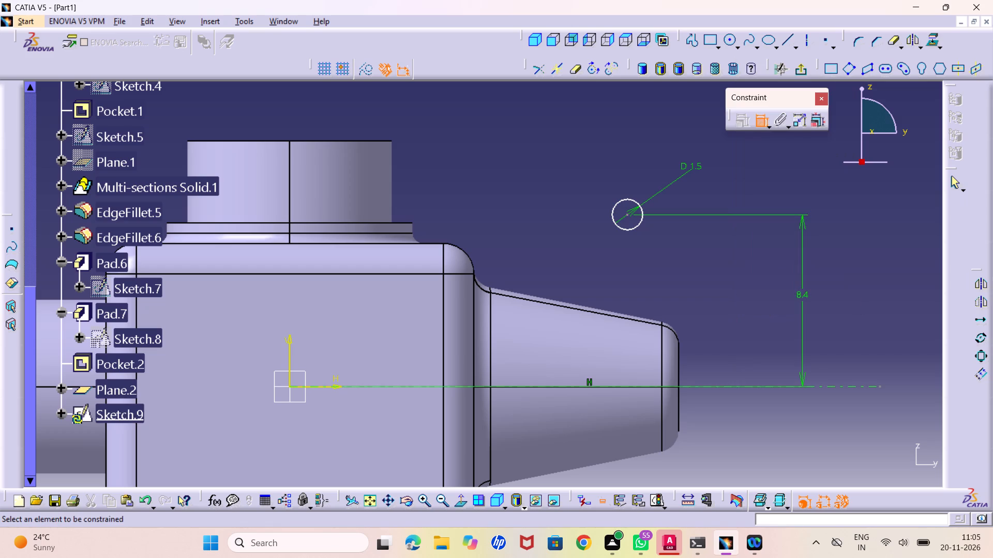
Set the small circle's diameter to 2.5 mm.
middle_drag(690, 310, 690, 324)
right_click(690, 310)
middle_drag(684, 317, 677, 307)
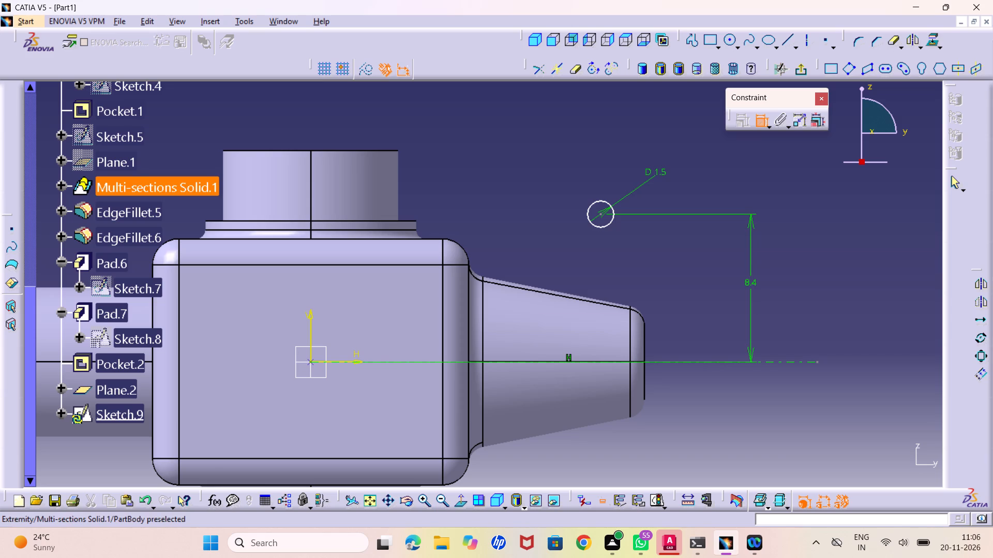
double_click(661, 167)
text(2.5)
key(Return)
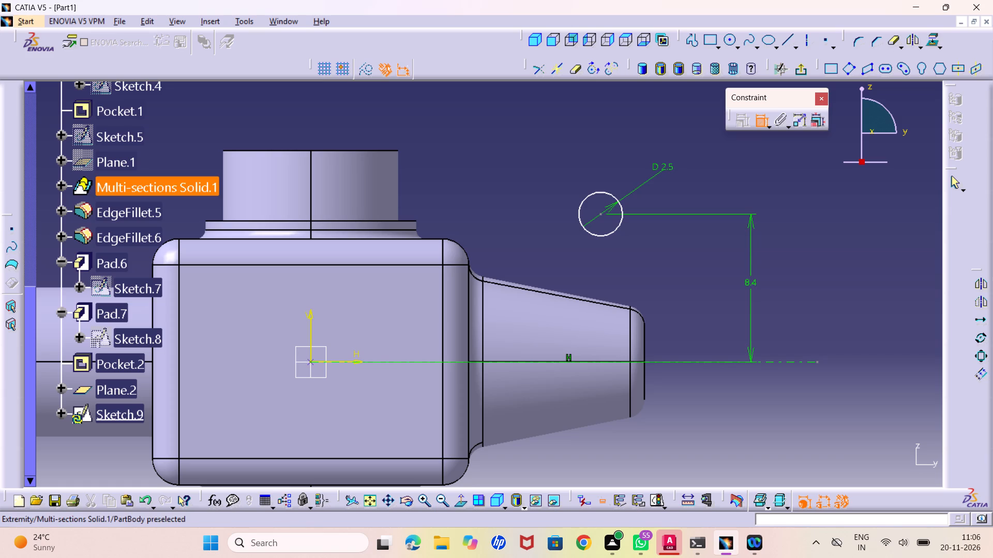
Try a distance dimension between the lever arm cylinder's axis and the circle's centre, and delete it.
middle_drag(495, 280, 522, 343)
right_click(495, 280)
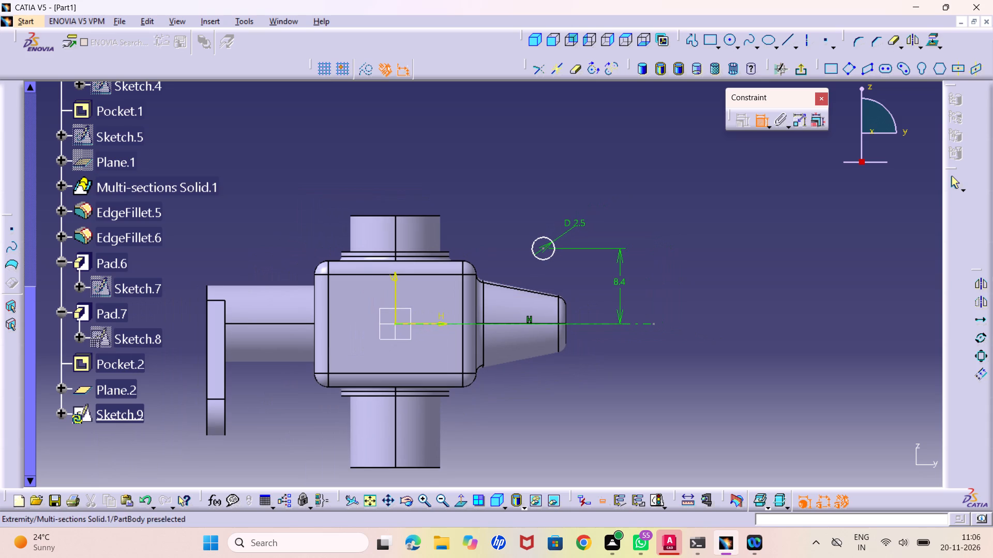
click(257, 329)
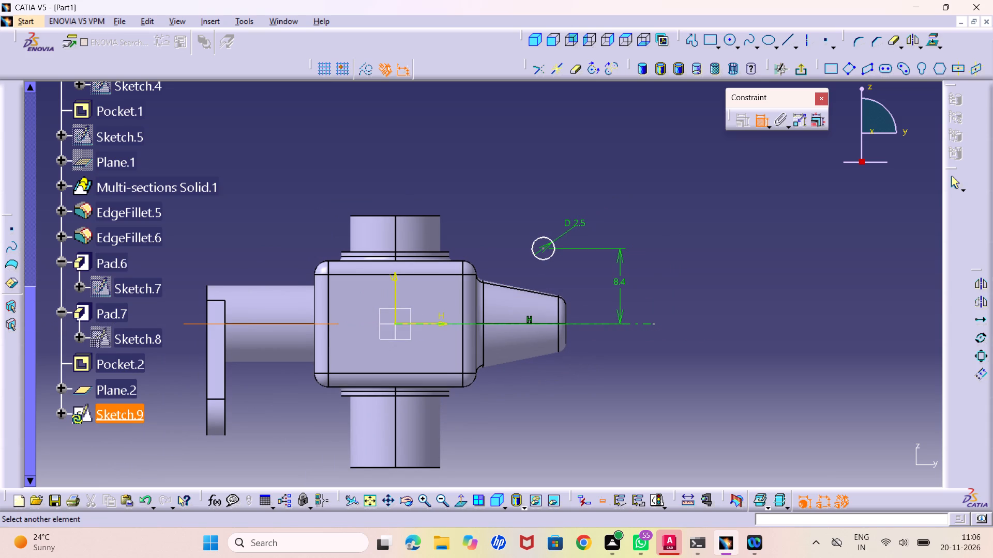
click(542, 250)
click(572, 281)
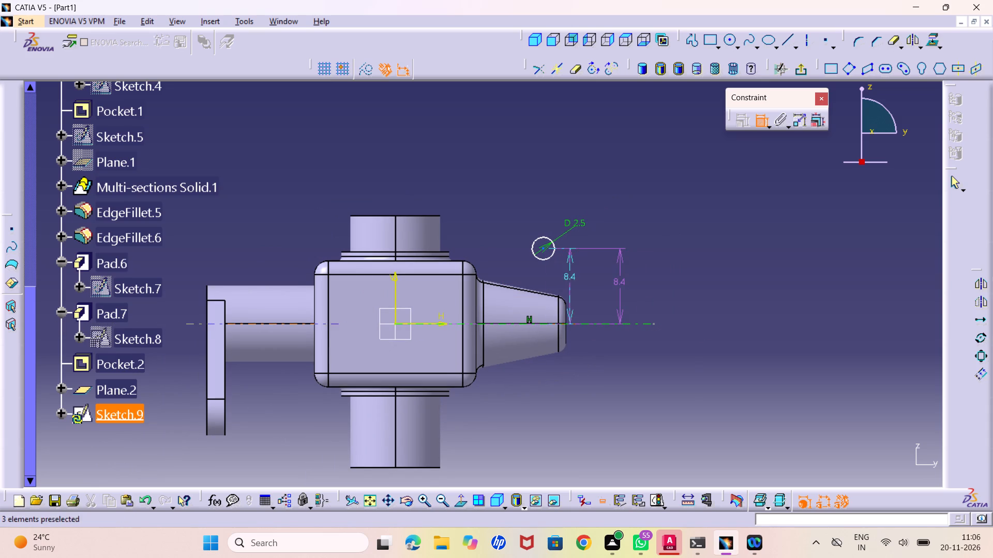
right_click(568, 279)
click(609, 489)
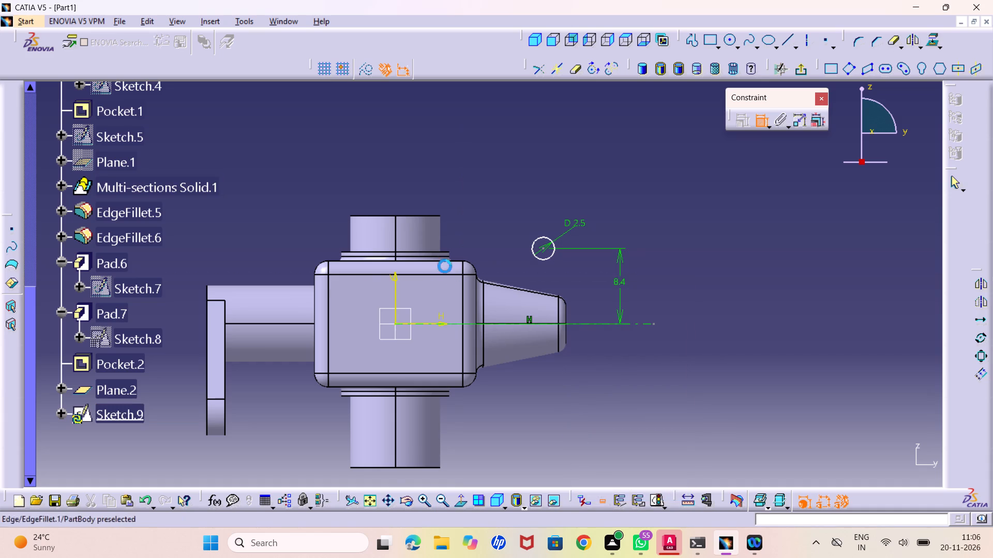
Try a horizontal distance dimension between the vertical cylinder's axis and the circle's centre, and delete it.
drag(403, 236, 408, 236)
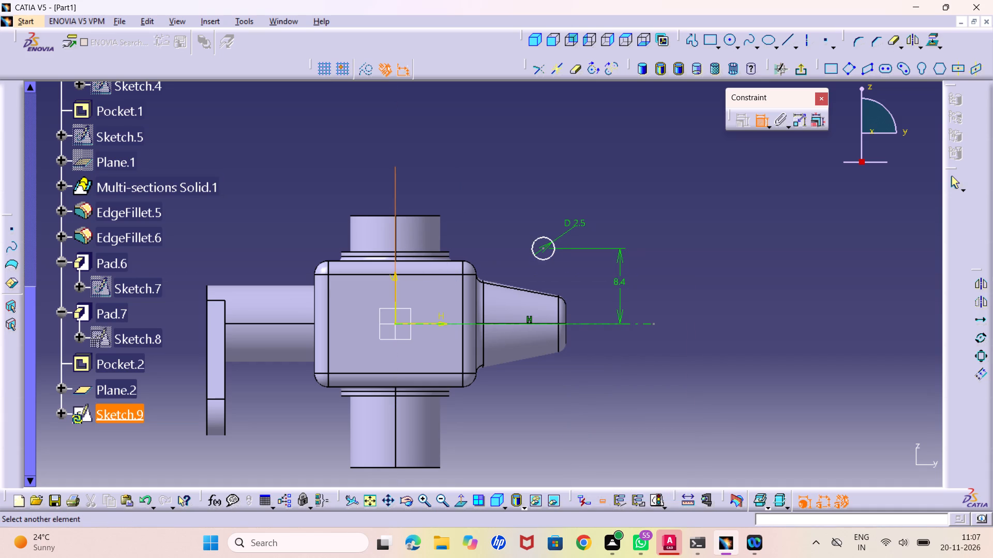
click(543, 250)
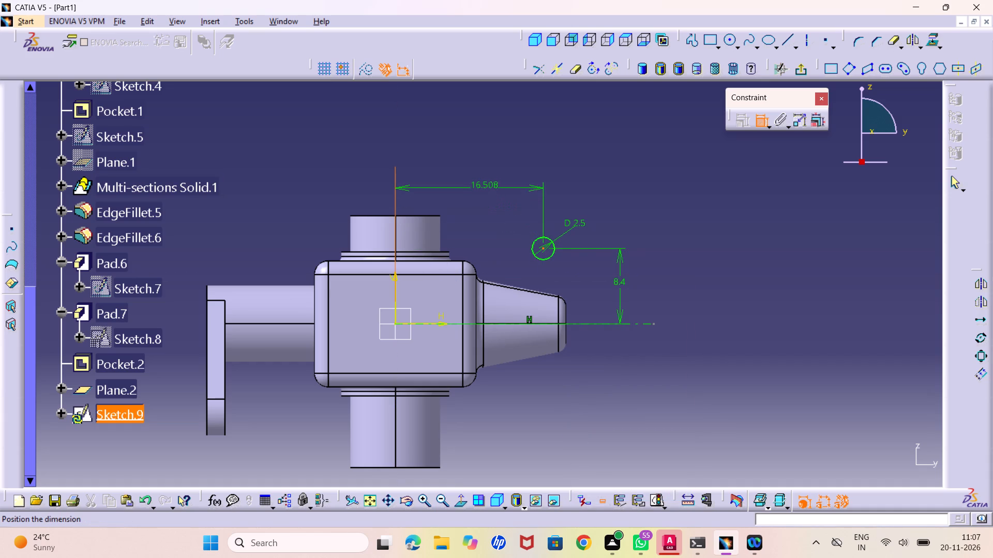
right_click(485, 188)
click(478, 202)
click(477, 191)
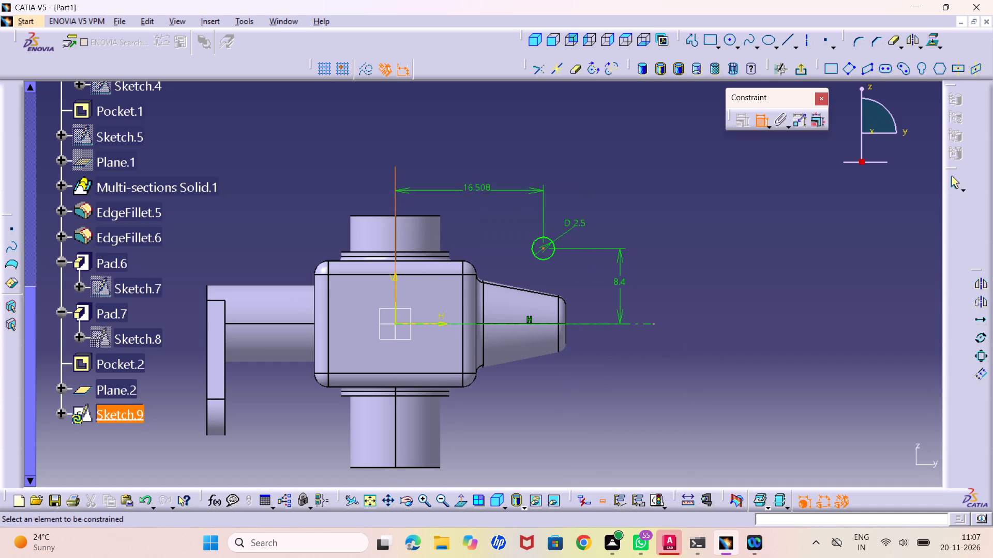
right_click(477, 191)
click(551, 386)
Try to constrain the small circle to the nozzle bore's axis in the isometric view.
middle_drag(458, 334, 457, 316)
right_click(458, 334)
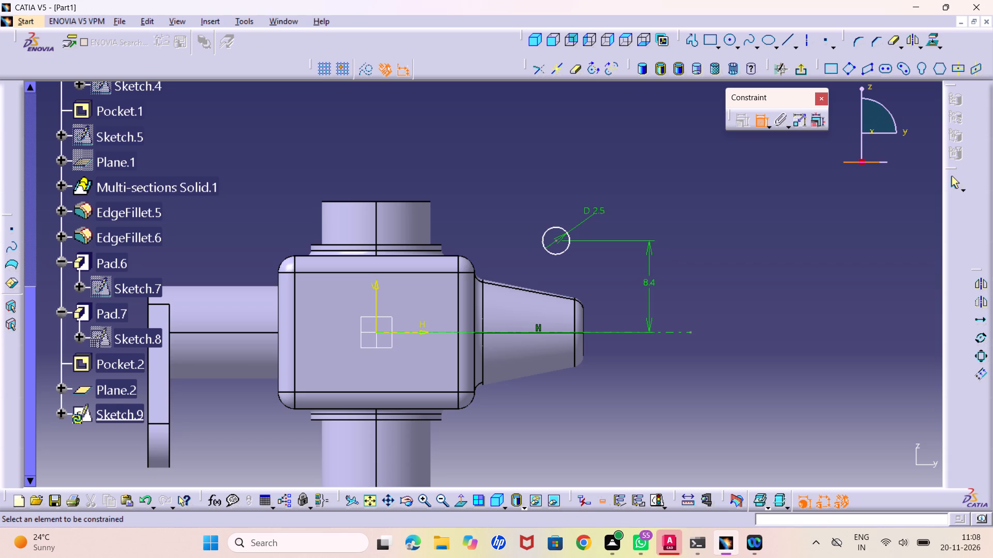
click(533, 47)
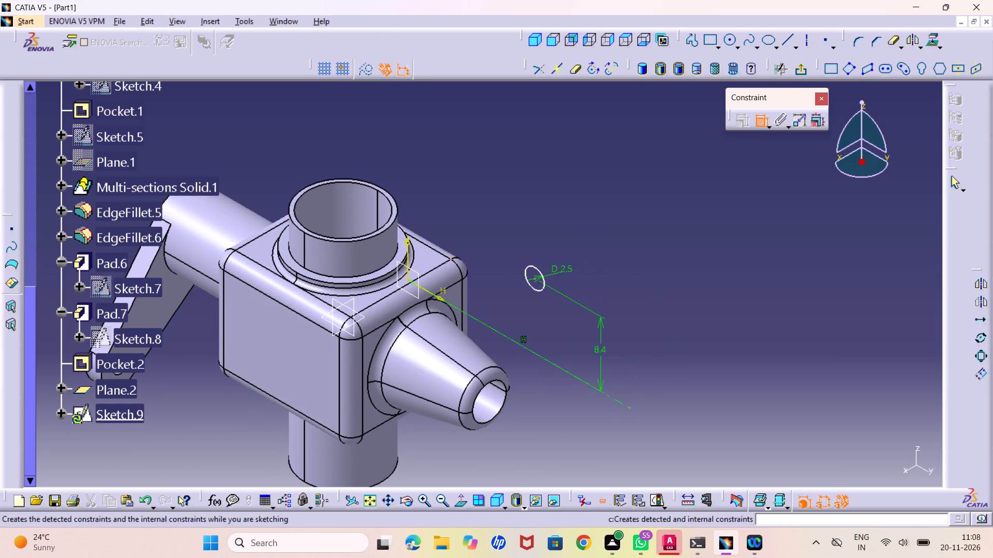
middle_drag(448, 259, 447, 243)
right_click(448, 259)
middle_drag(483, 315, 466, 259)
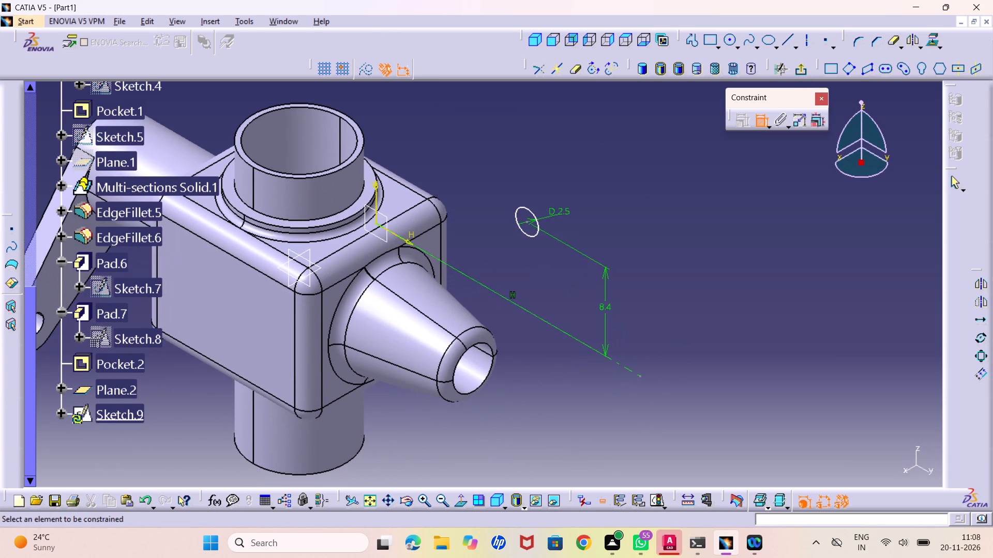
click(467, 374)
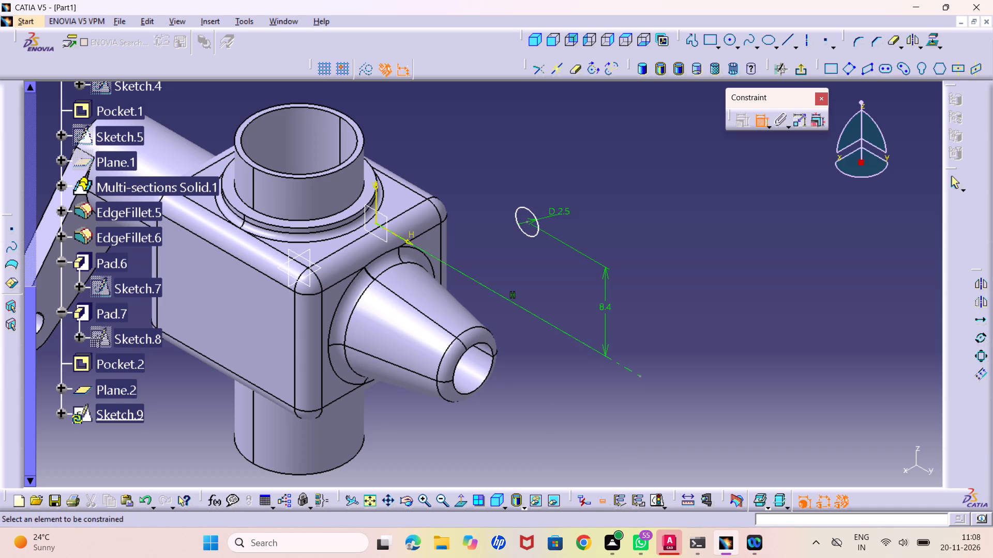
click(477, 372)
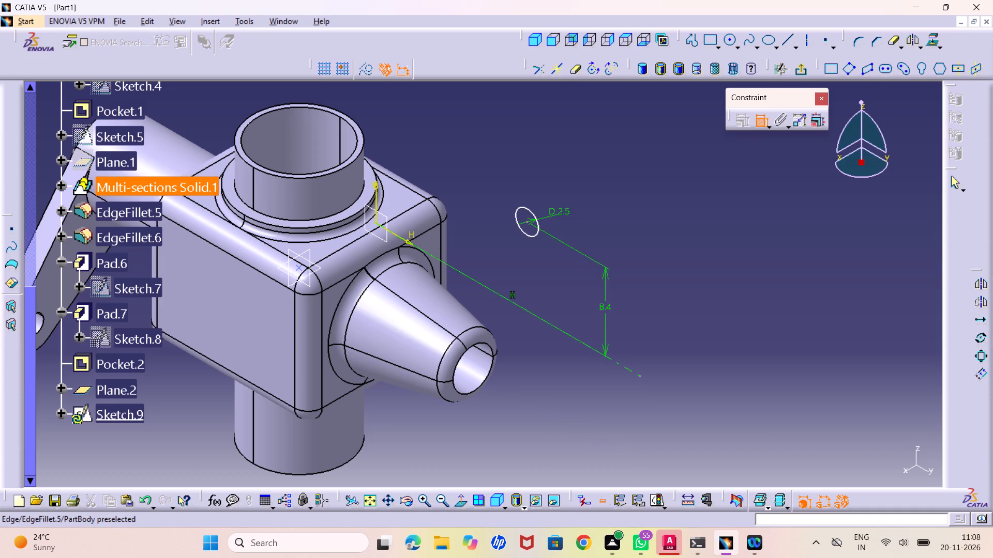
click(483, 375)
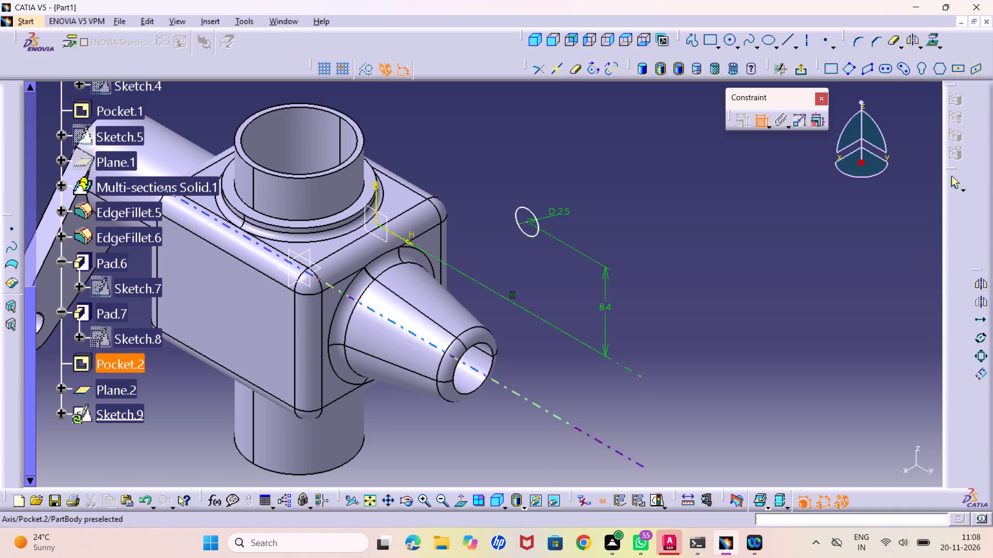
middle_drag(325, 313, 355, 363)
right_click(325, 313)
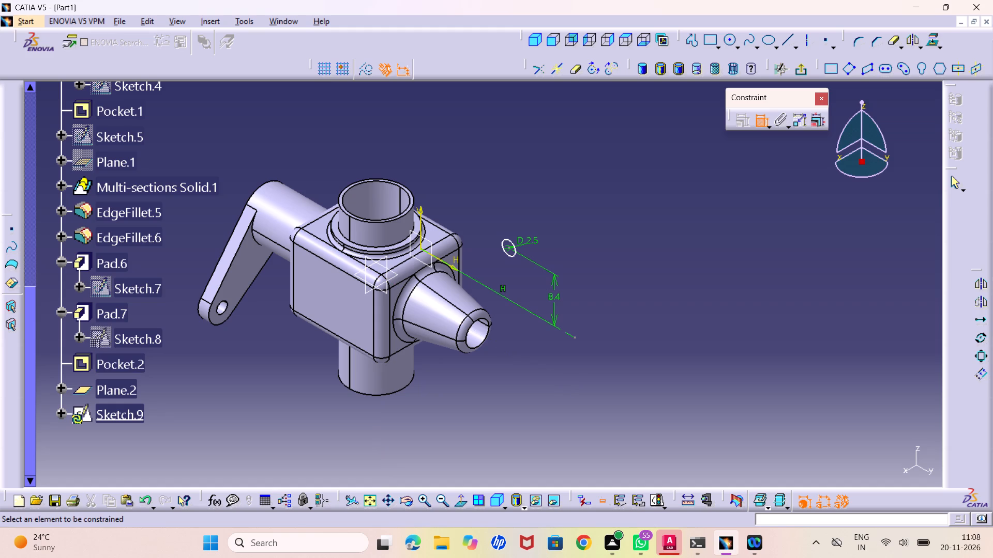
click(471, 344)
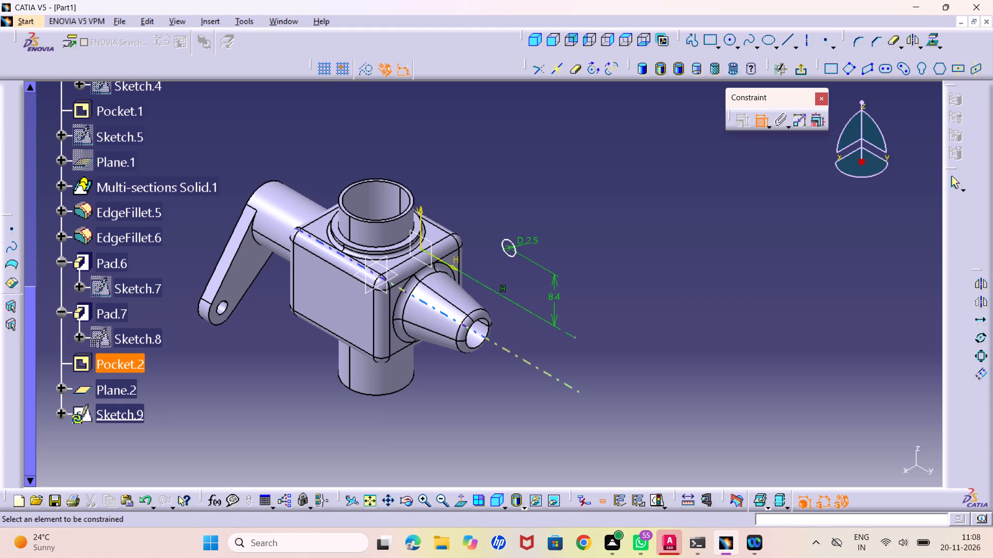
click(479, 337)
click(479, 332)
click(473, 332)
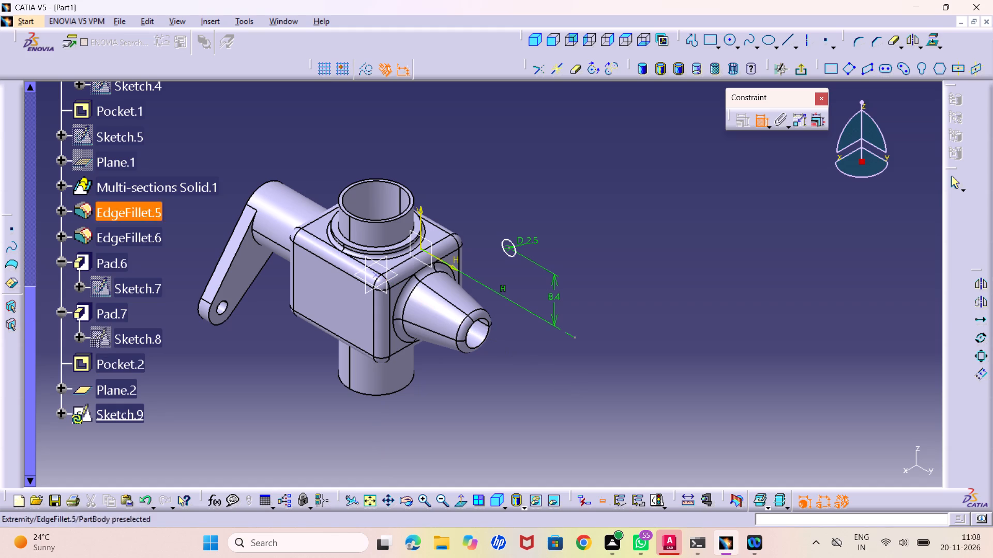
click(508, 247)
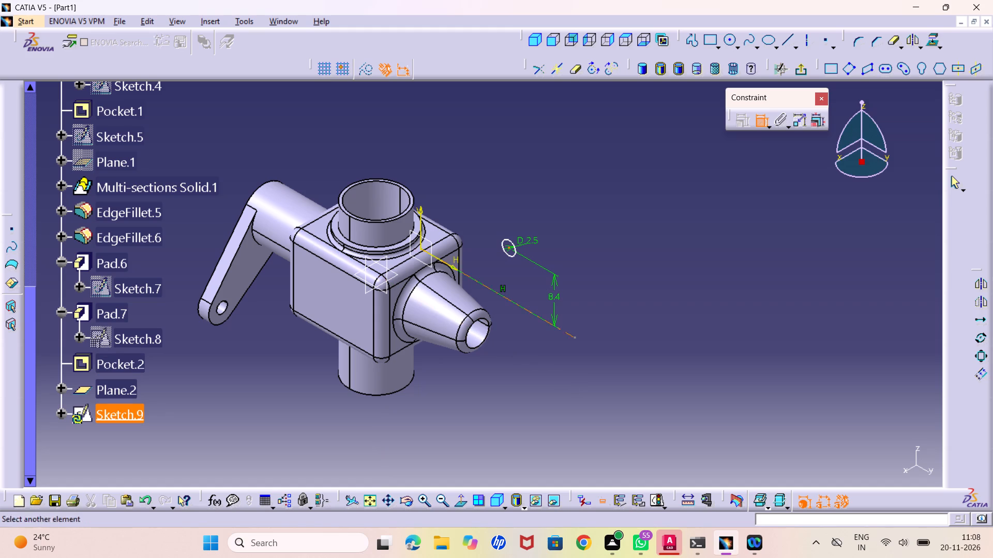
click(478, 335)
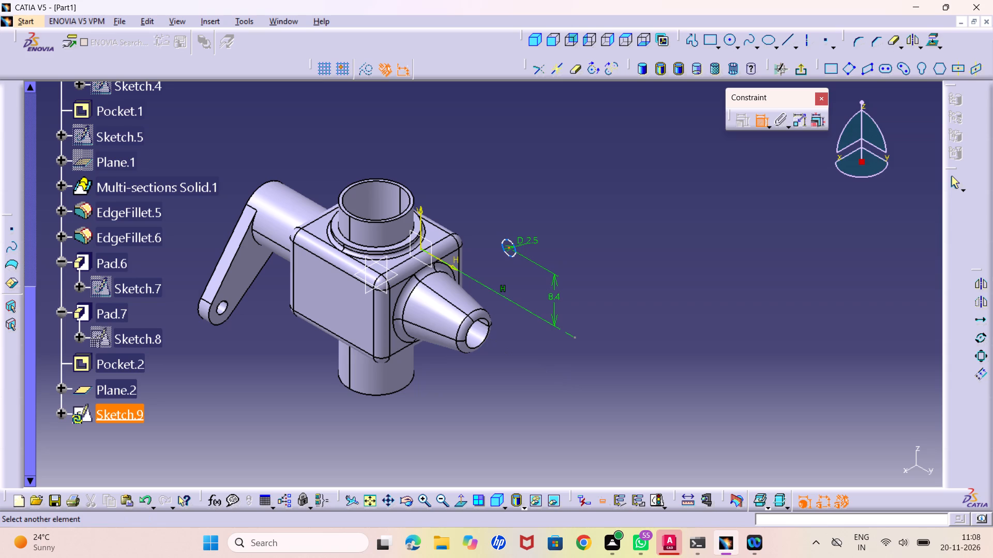
Set the circle centre's 8.4 mm distance from the horizontal axis to 0 mm.
middle_drag(496, 281, 478, 262)
right_click(496, 281)
middle_drag(486, 301, 486, 302)
right_drag(486, 301, 486, 302)
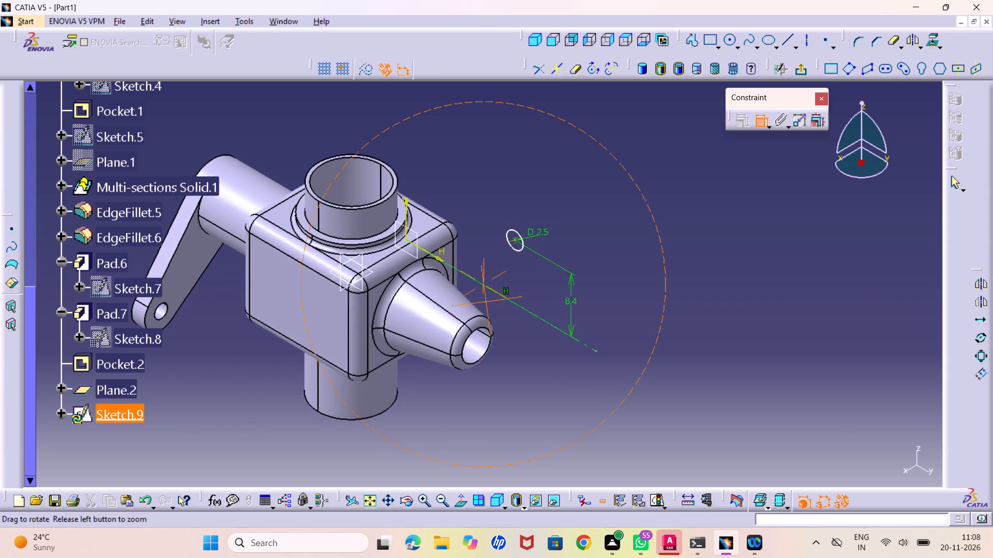
middle_drag(486, 302, 229, 224)
right_drag(486, 302, 229, 224)
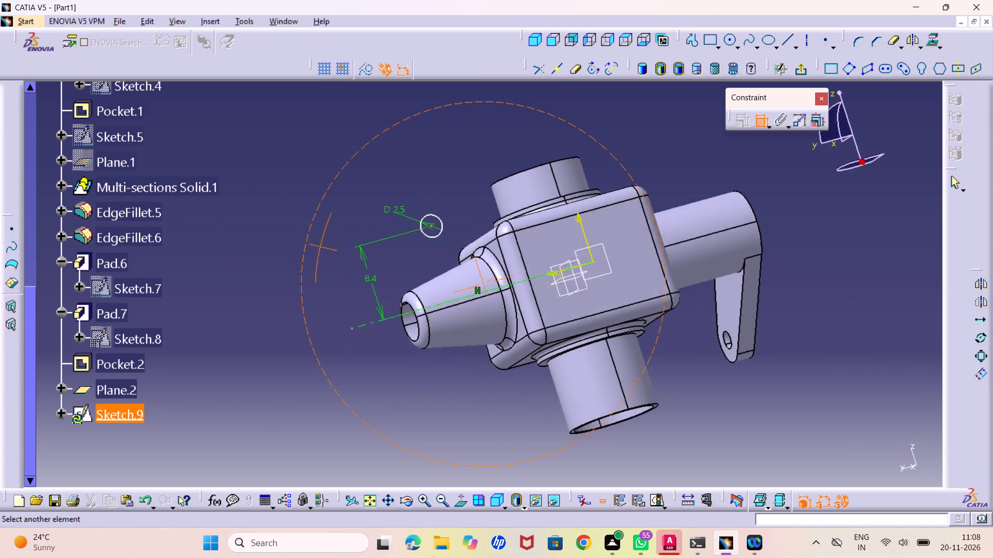
middle_drag(229, 224, 242, 290)
right_drag(229, 224, 242, 290)
middle_drag(510, 321, 533, 398)
right_drag(515, 322, 533, 398)
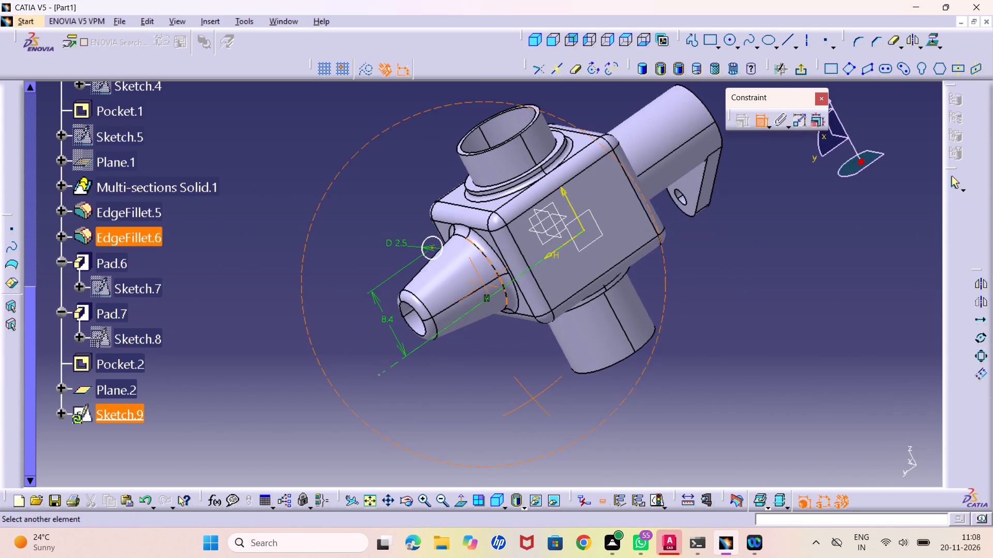
double_click(390, 319)
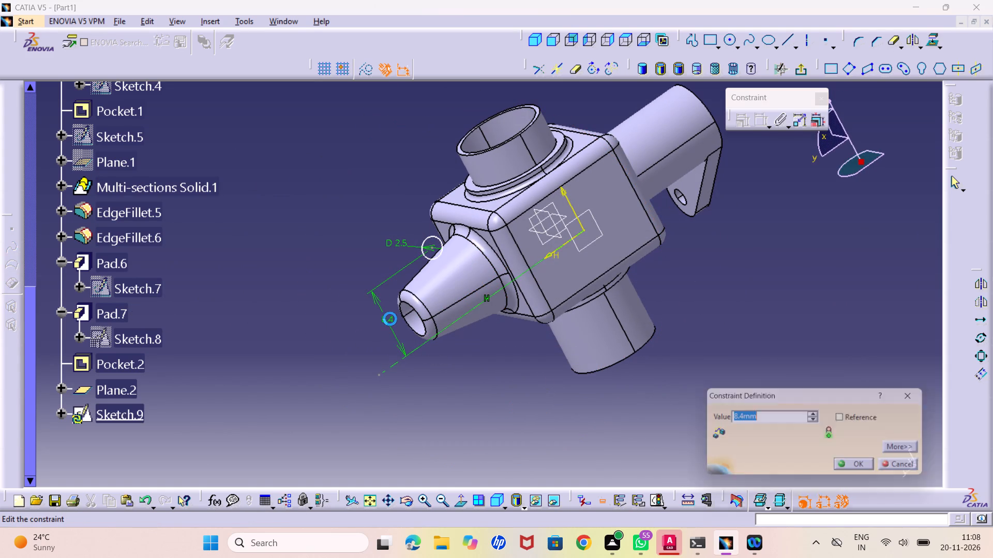
key(0)
key(Return)
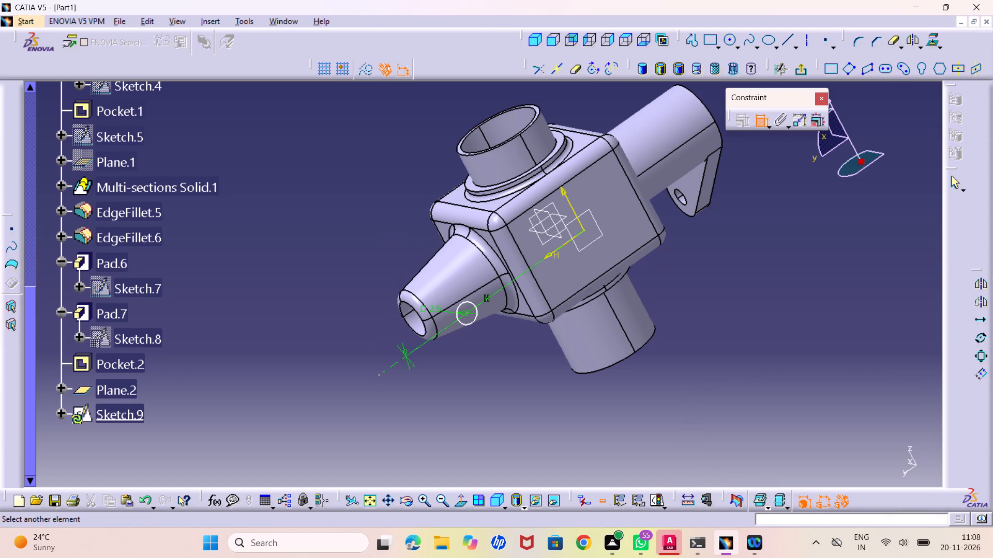
middle_drag(500, 395, 621, 406)
right_drag(500, 395, 621, 406)
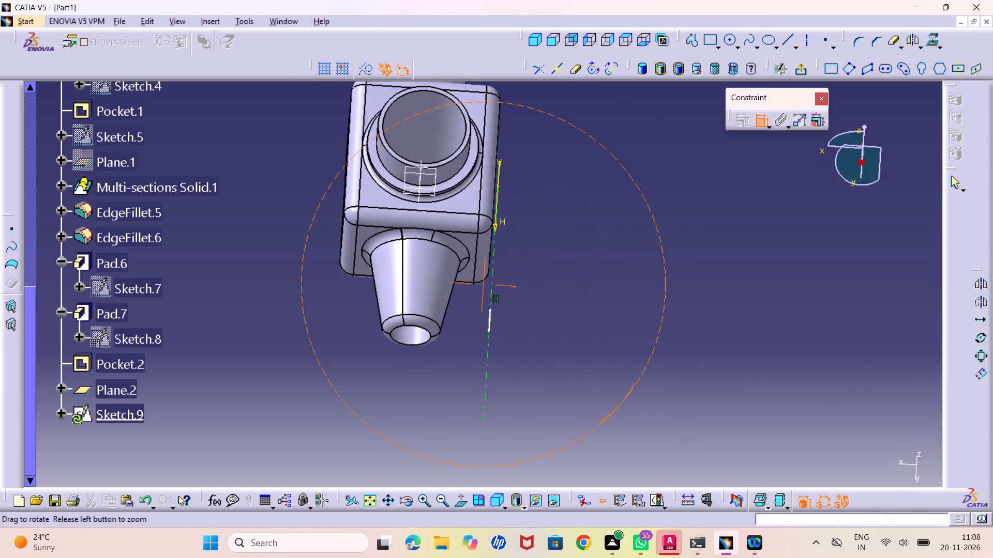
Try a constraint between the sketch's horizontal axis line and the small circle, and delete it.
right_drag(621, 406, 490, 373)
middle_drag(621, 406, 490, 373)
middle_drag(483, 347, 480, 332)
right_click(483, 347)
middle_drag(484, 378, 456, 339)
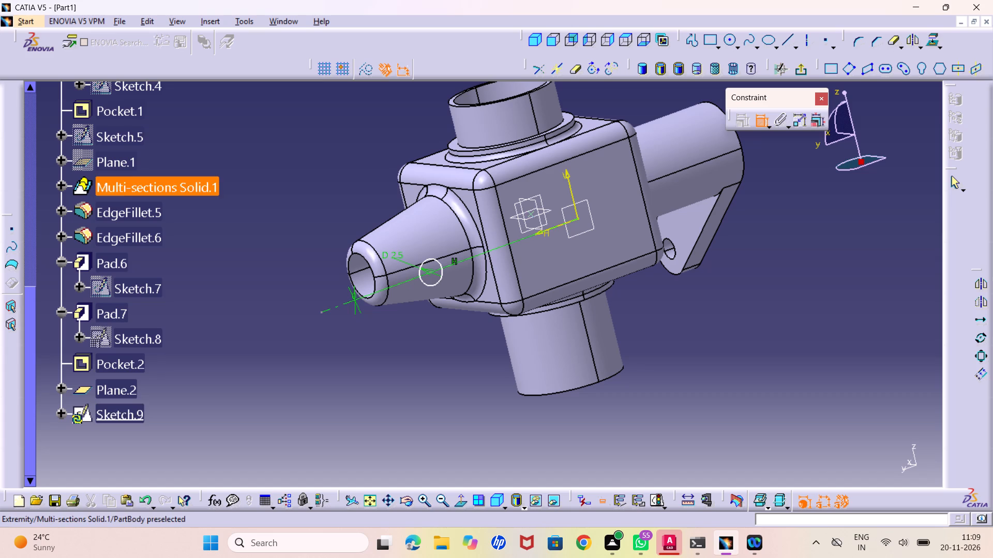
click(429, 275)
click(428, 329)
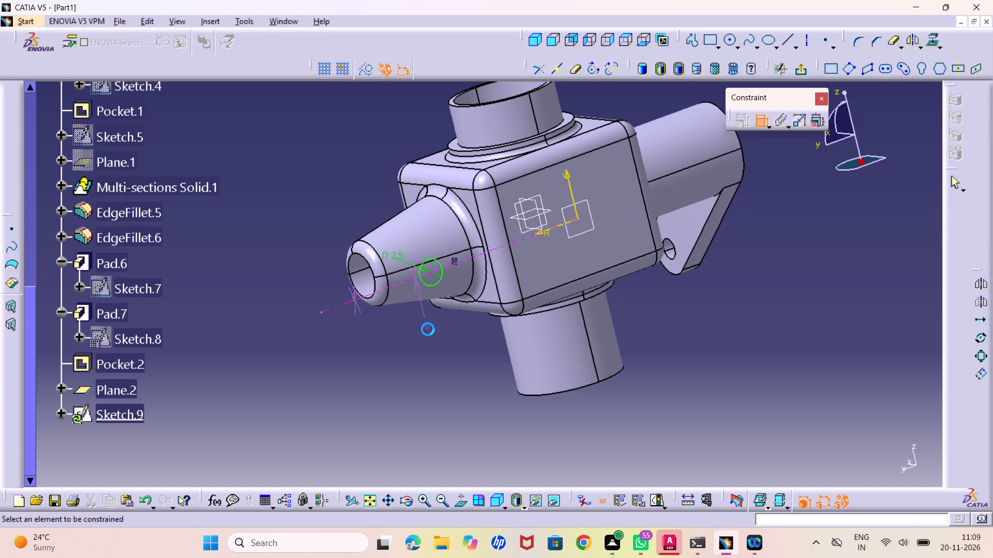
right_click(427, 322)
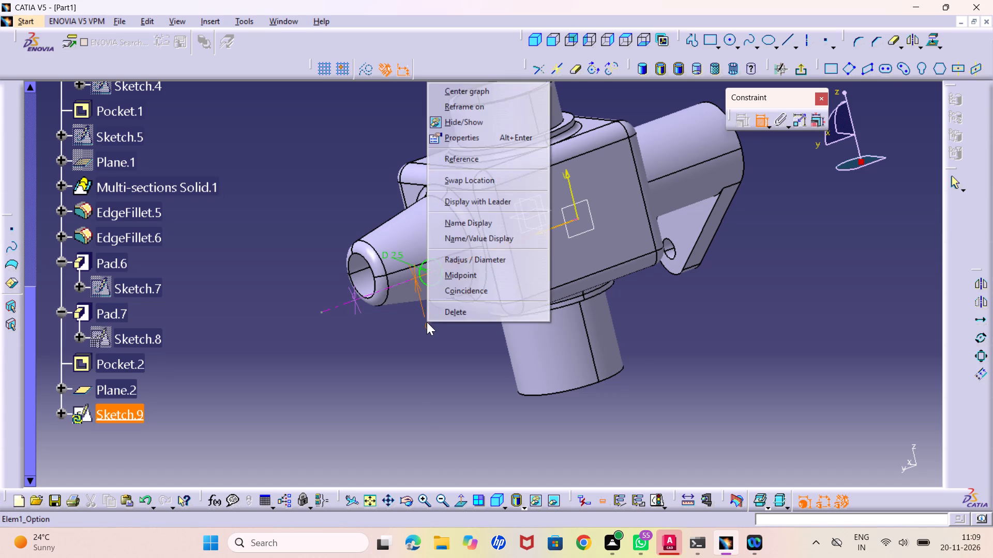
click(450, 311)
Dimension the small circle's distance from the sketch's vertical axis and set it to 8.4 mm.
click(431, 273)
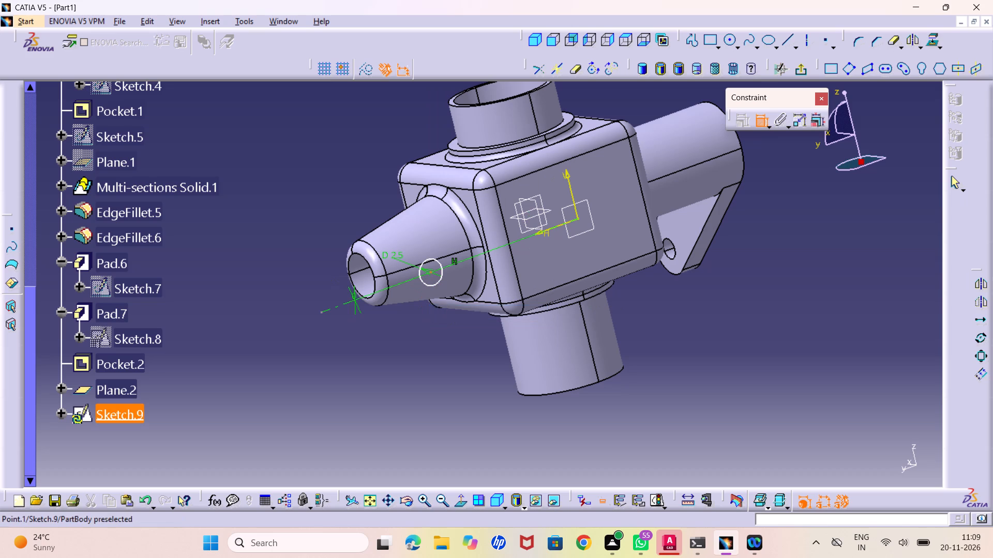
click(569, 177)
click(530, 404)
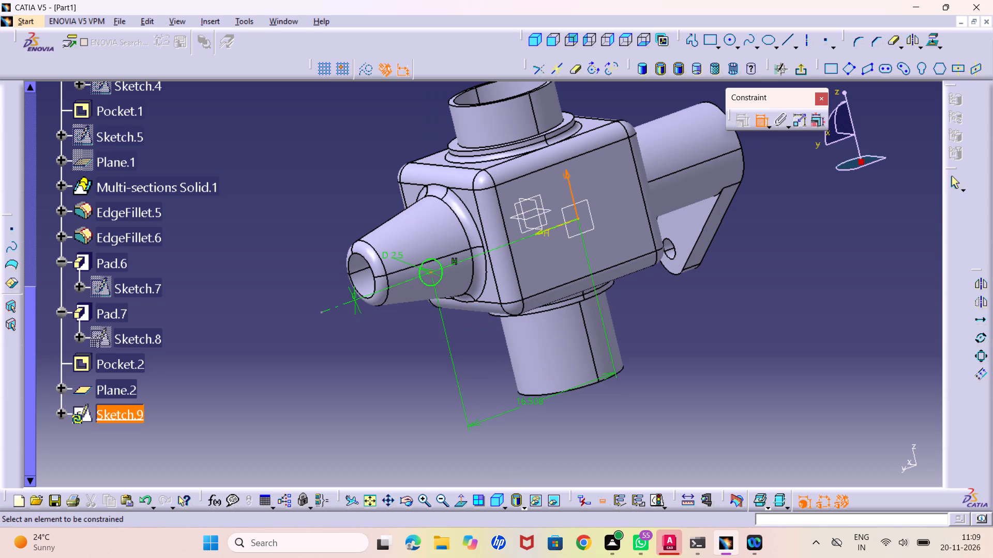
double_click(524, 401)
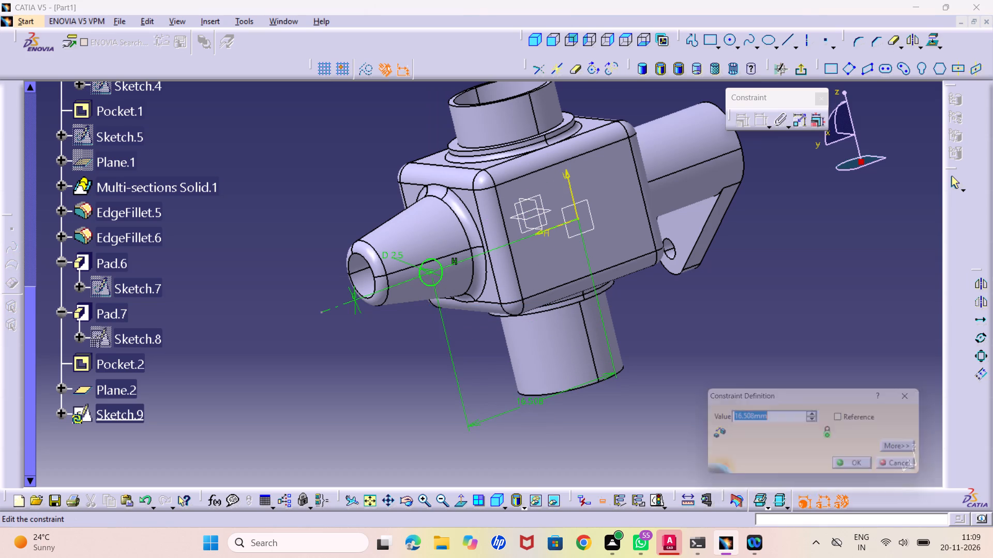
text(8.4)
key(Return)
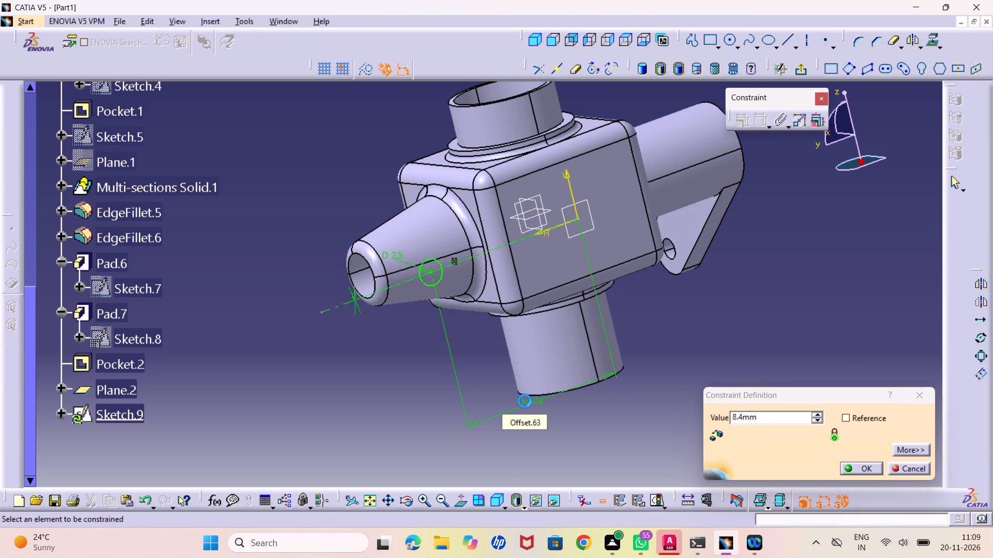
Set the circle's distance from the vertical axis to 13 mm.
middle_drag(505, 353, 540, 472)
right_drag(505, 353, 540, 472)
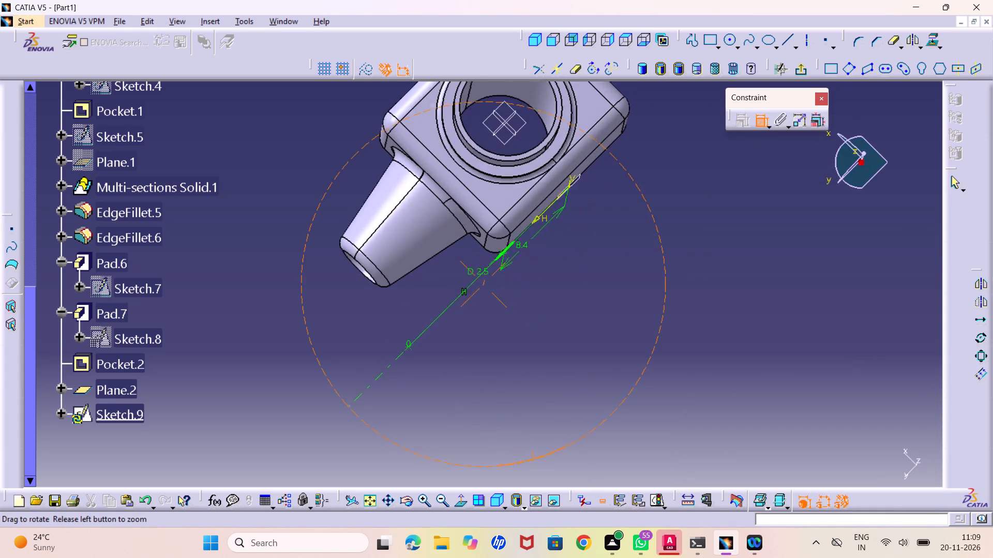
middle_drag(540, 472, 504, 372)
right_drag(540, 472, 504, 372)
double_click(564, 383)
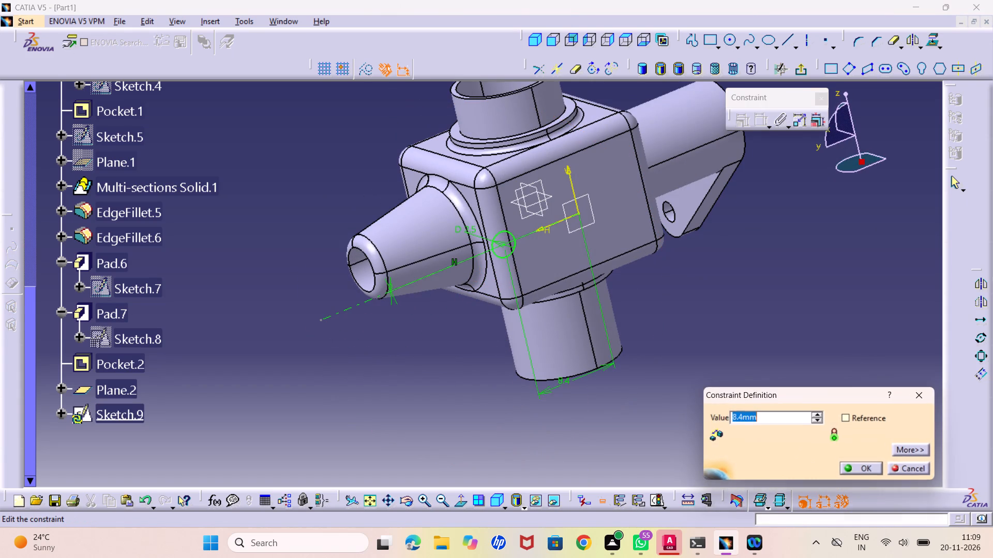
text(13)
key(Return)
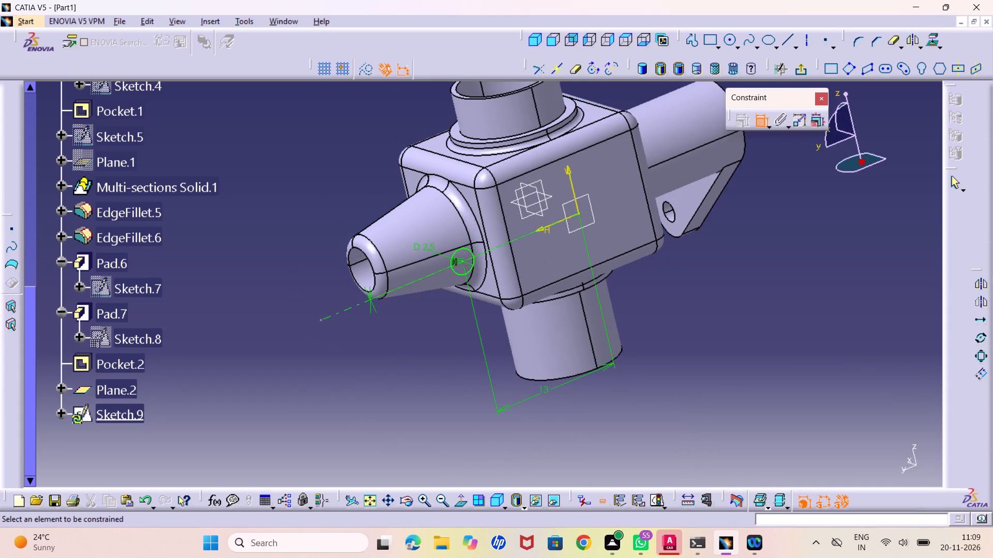
Examine the small circle's position relative to the tapered nozzle from several angles.
middle_drag(399, 377, 397, 438)
right_drag(399, 377, 397, 438)
middle_drag(356, 374, 409, 369)
right_drag(356, 374, 409, 369)
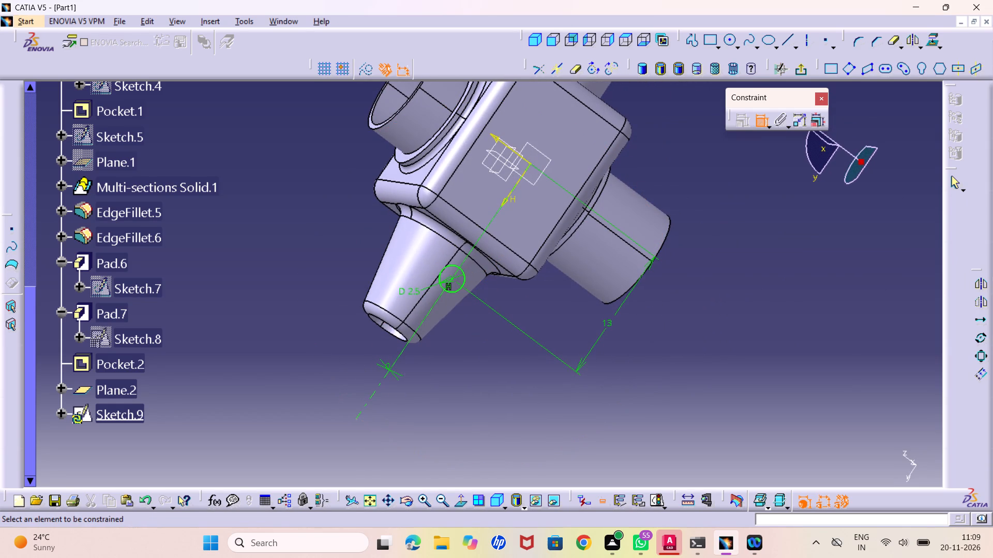
middle_drag(464, 349, 594, 400)
right_drag(464, 348, 595, 404)
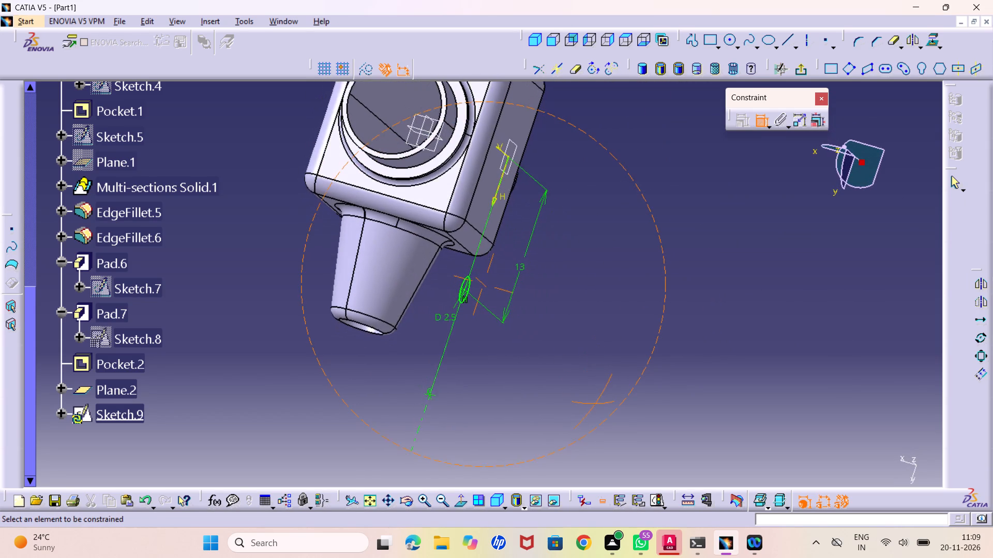
middle_drag(358, 348, 389, 344)
right_drag(357, 346, 389, 344)
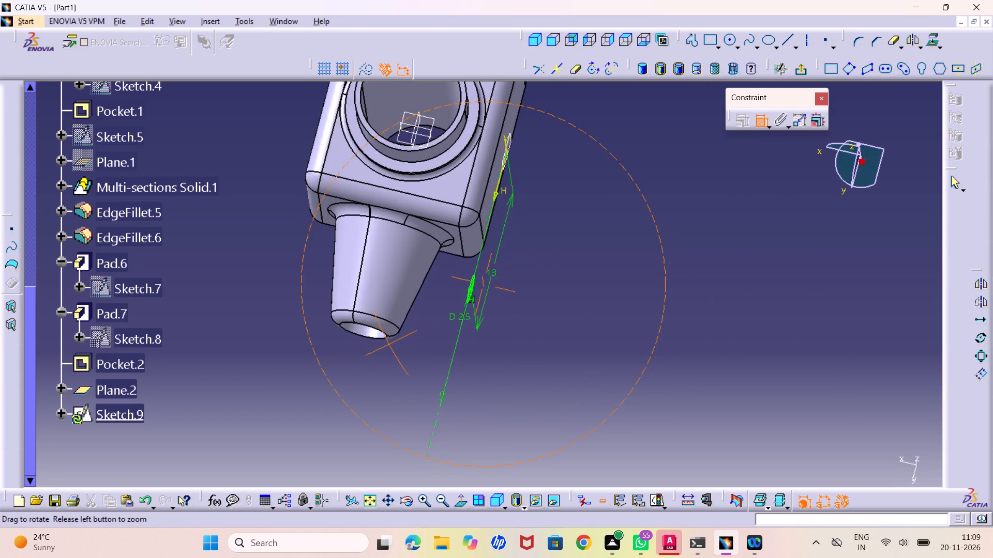
middle_drag(389, 344, 393, 346)
right_drag(389, 344, 393, 346)
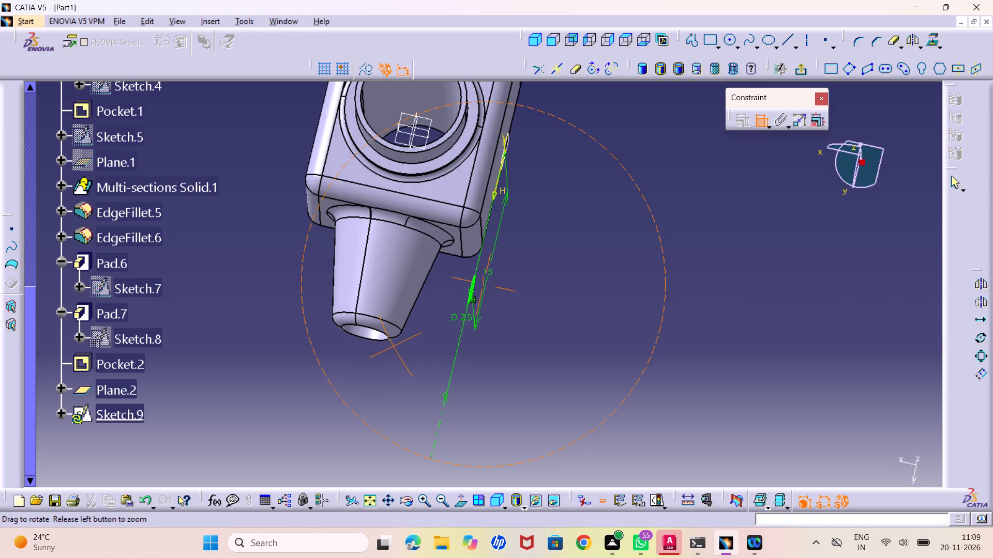
middle_drag(393, 346, 393, 344)
right_drag(393, 346, 393, 344)
middle_drag(401, 341, 408, 289)
right_click(401, 341)
middle_drag(379, 331, 408, 353)
right_click(379, 331)
middle_drag(395, 363, 590, 251)
right_drag(401, 366, 589, 252)
middle_drag(377, 251, 357, 267)
right_drag(365, 259, 357, 267)
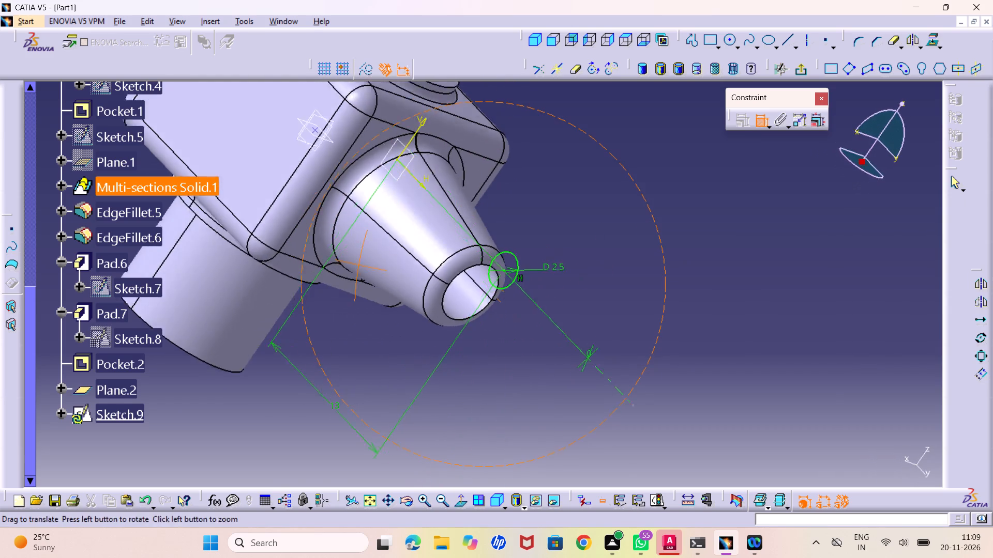
right_drag(357, 267, 297, 417)
middle_drag(357, 267, 297, 417)
middle_drag(329, 439, 462, 343)
right_drag(329, 439, 461, 343)
middle_drag(431, 336, 431, 386)
right_drag(431, 336, 431, 386)
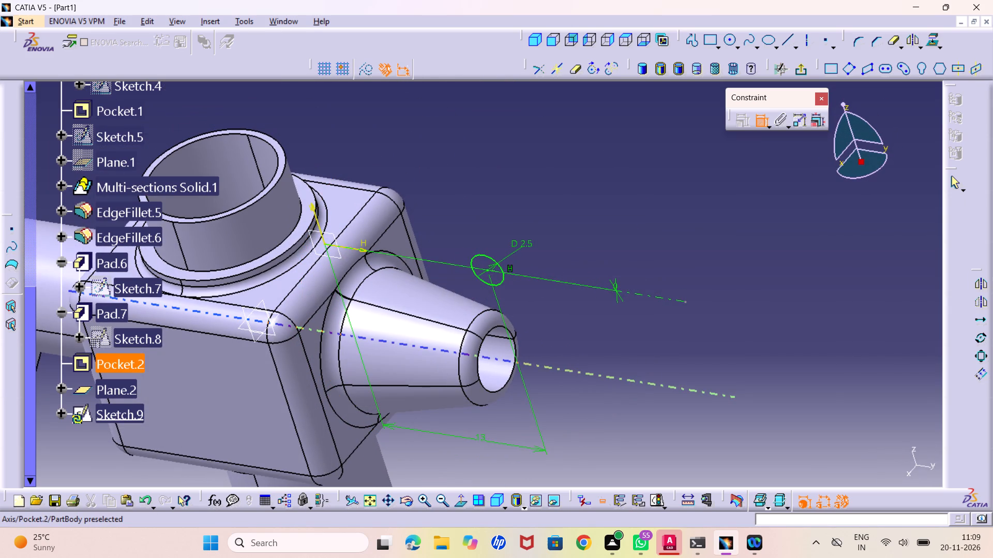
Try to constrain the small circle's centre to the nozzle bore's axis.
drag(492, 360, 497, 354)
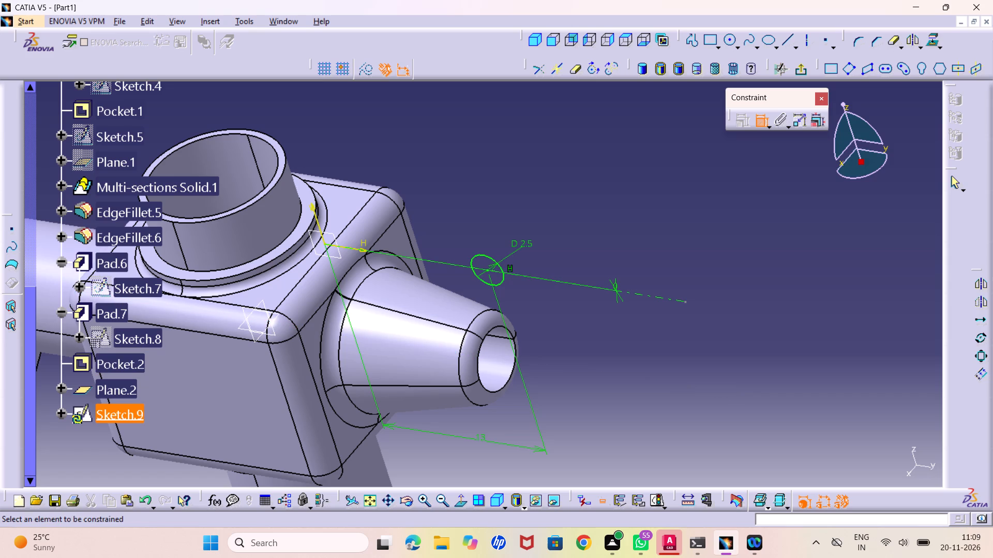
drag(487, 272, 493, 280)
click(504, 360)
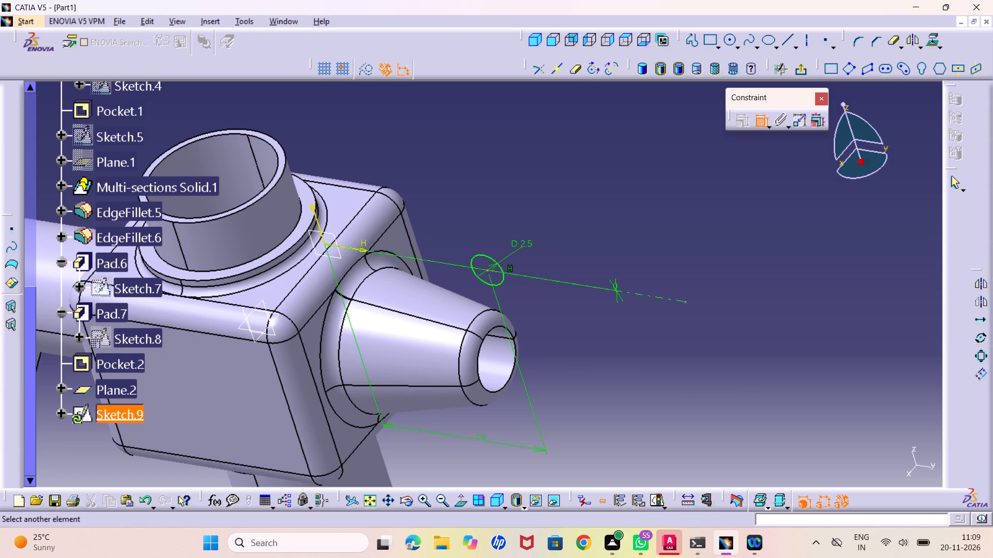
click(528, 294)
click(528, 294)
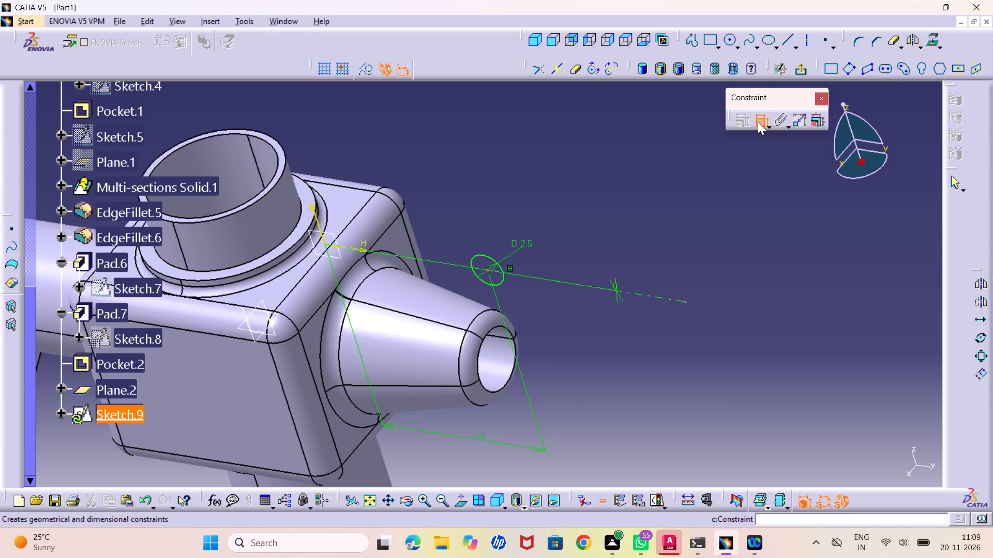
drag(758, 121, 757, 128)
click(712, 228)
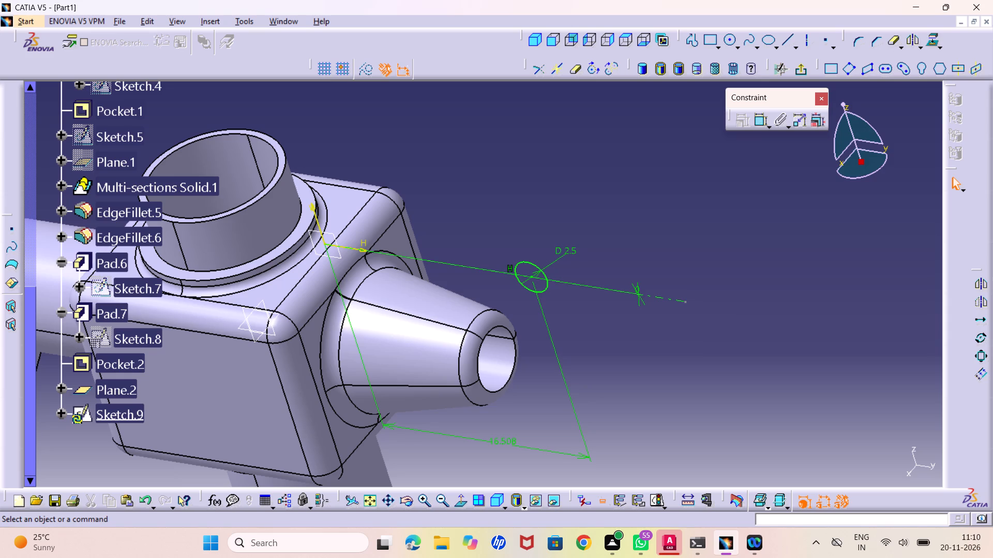
Undo the circle's constraints and sizing, Sketch.9 and Plane.2, back to the state just after Pocket.2.
key(ctrl+z)
key(ctrl+z)
key(ctrl+z)
key(ctrl+z)
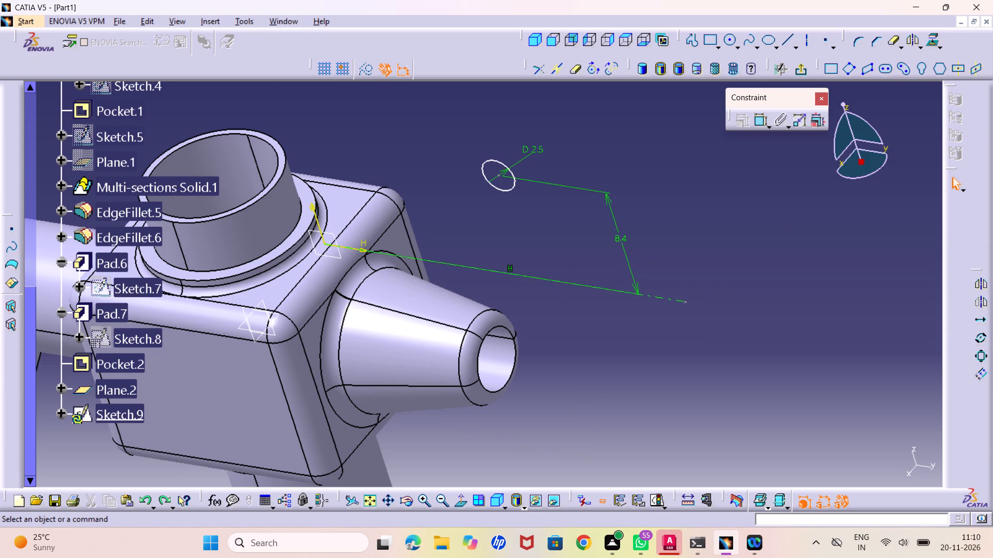
key(ctrl+z)
key(ctrl+z)
key(ctrl+z)
key(ctrl+z)
key(ctrl+z)
key(ctrl+z)
key(ctrl+z)
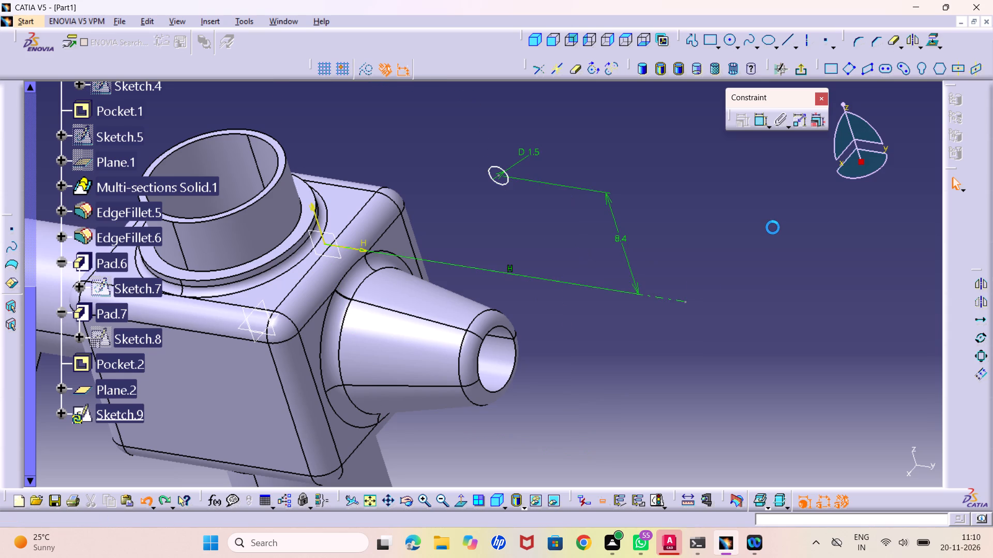
key(ctrl+z)
key(ctrl+z)
key(ctrl+z)
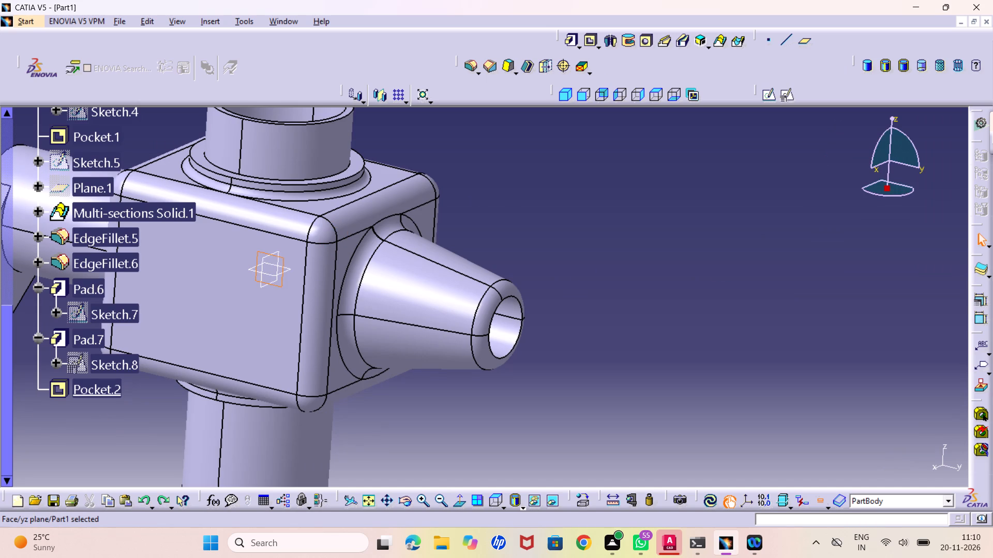
Create a positioned sketch on the zx plane with implicit origin and orientation.
click(593, 289)
middle_drag(607, 286, 516, 261)
right_drag(607, 286, 516, 261)
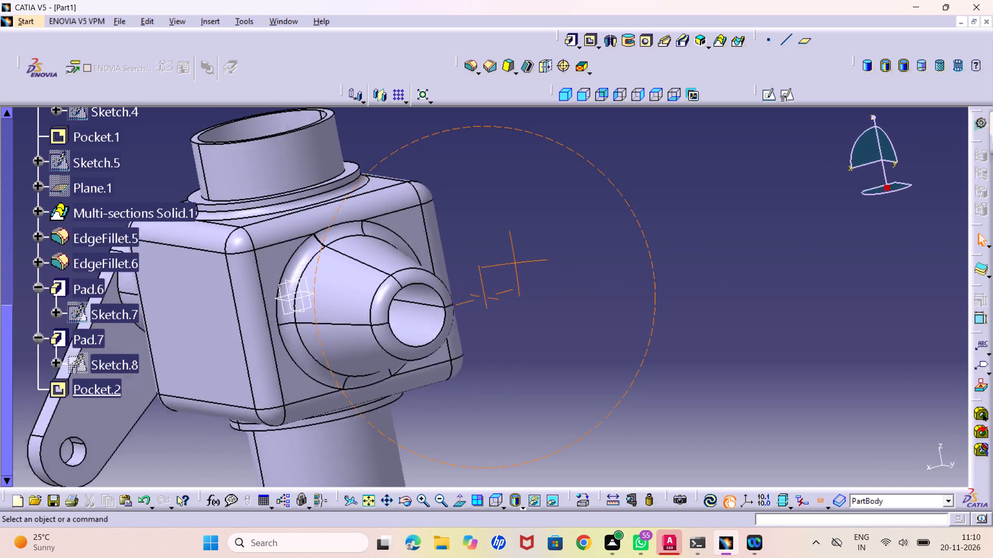
middle_drag(516, 261, 520, 312)
right_drag(516, 261, 520, 306)
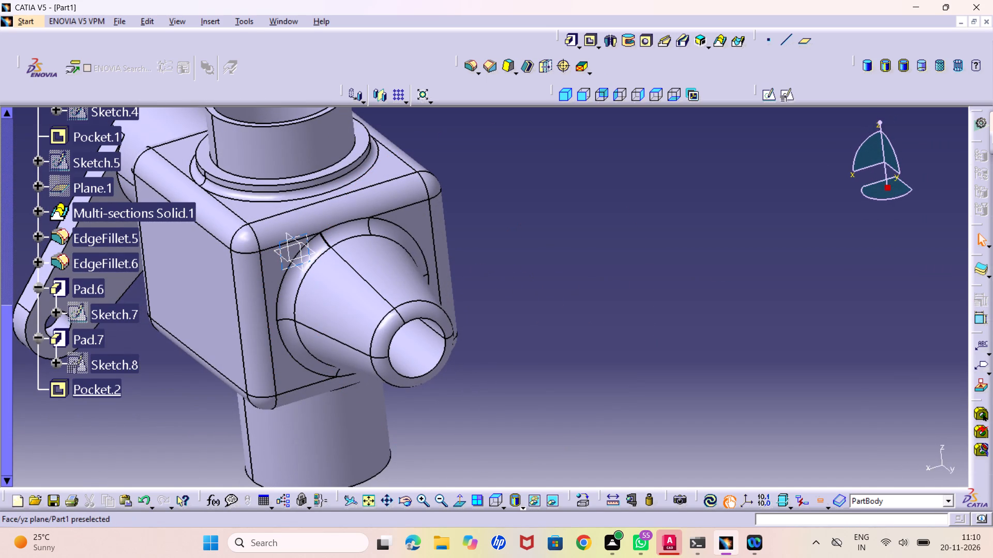
click(281, 269)
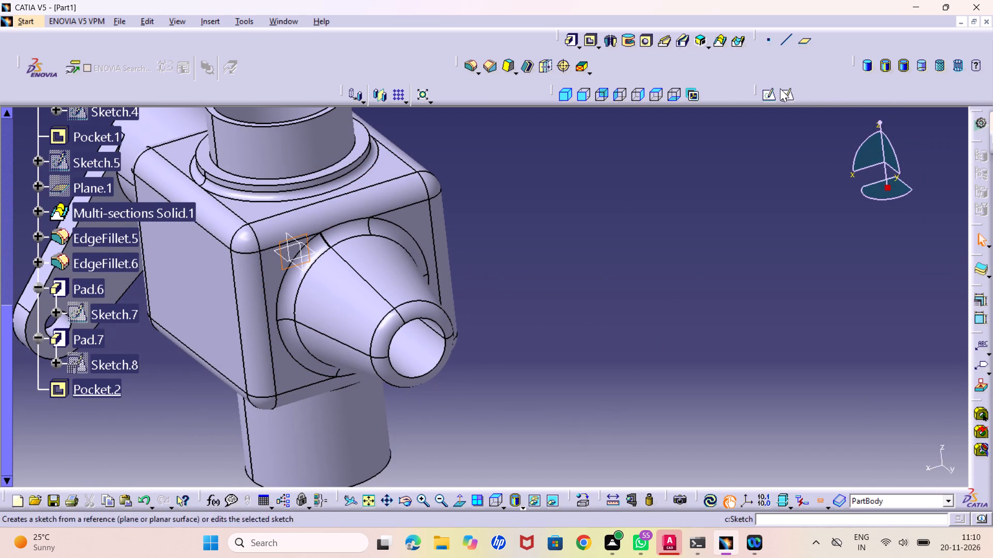
click(789, 94)
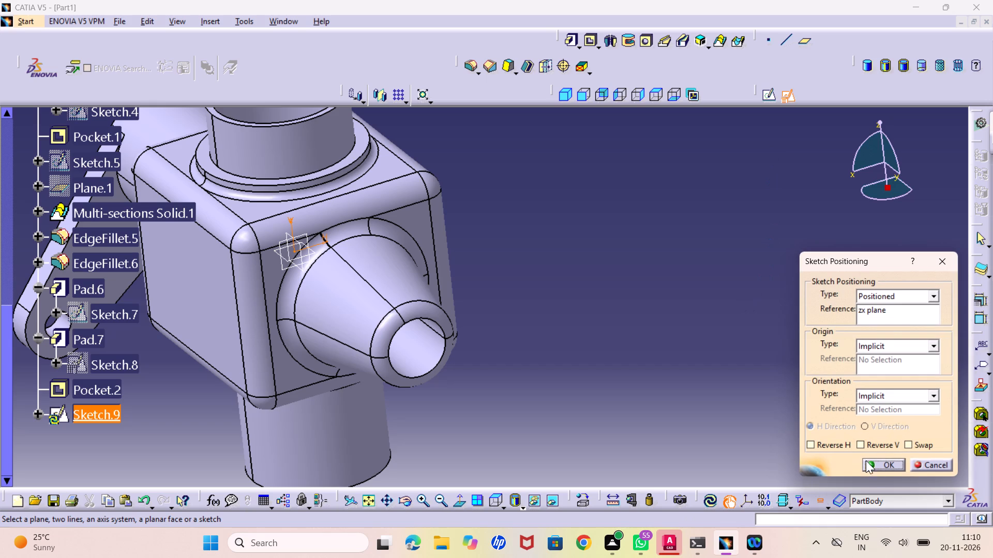
click(879, 463)
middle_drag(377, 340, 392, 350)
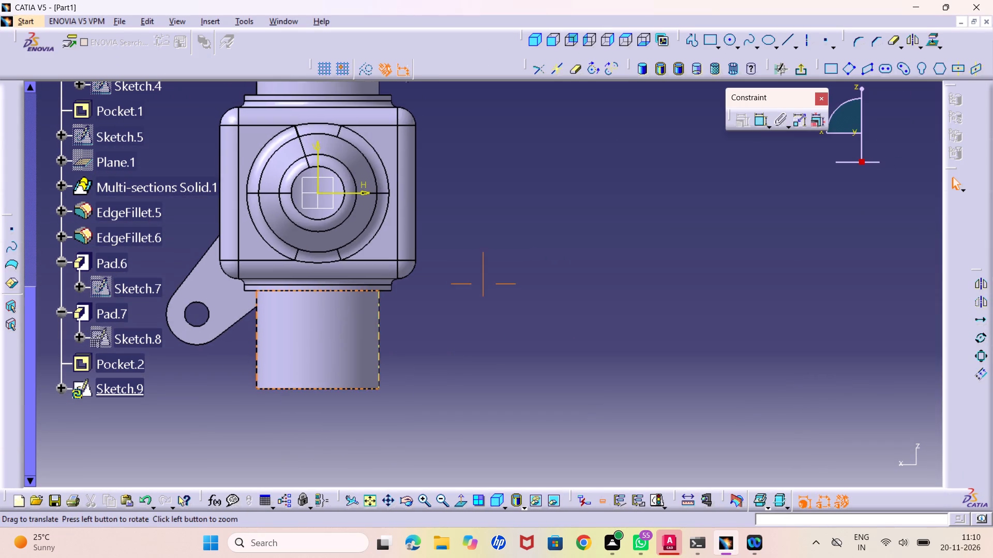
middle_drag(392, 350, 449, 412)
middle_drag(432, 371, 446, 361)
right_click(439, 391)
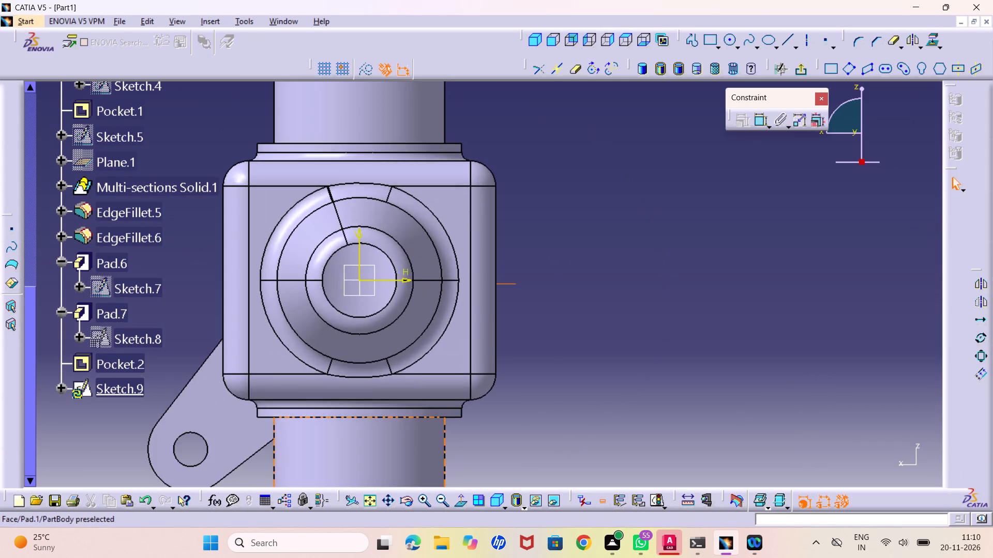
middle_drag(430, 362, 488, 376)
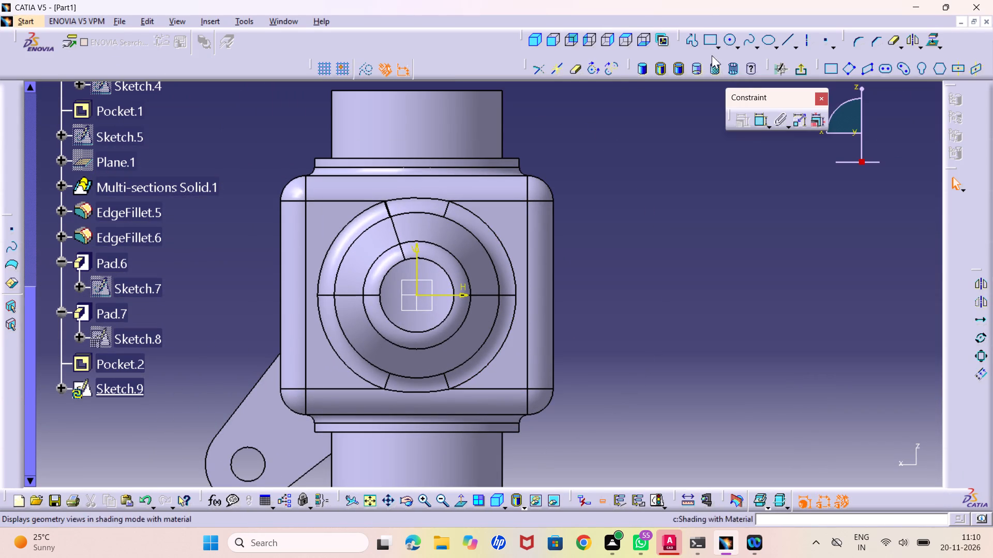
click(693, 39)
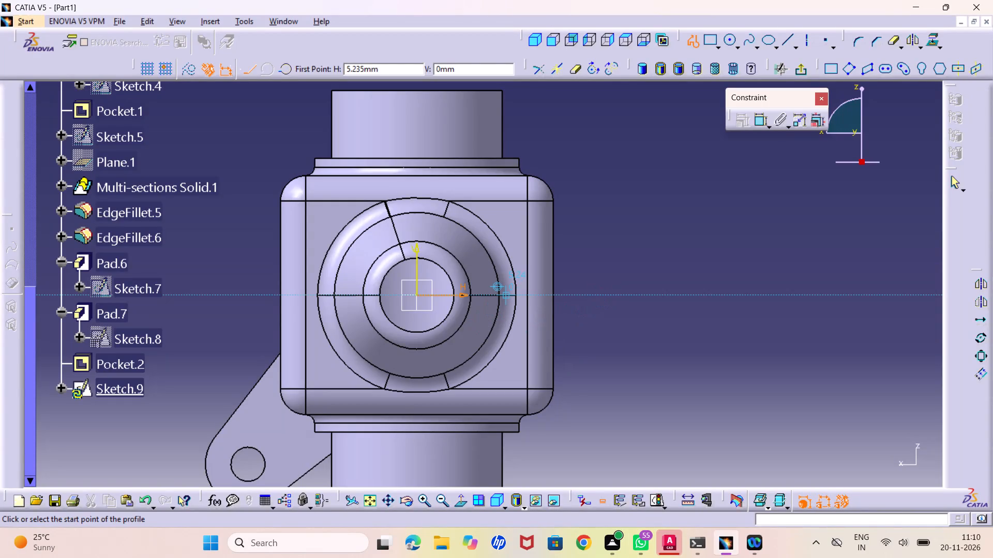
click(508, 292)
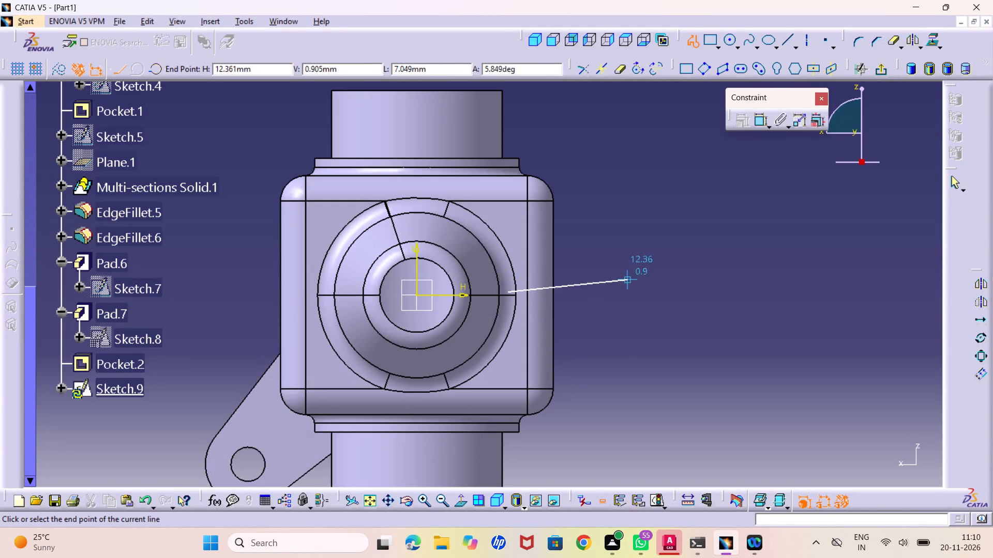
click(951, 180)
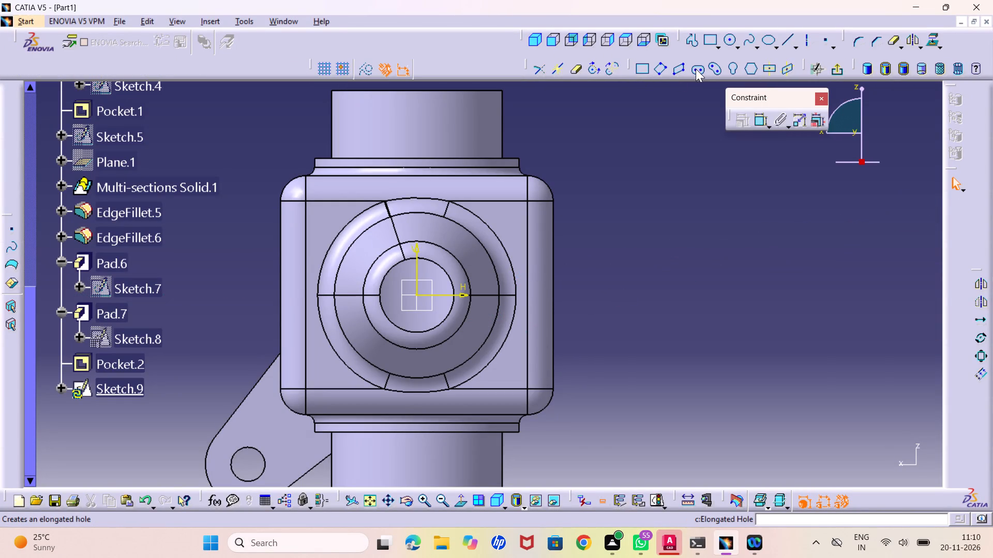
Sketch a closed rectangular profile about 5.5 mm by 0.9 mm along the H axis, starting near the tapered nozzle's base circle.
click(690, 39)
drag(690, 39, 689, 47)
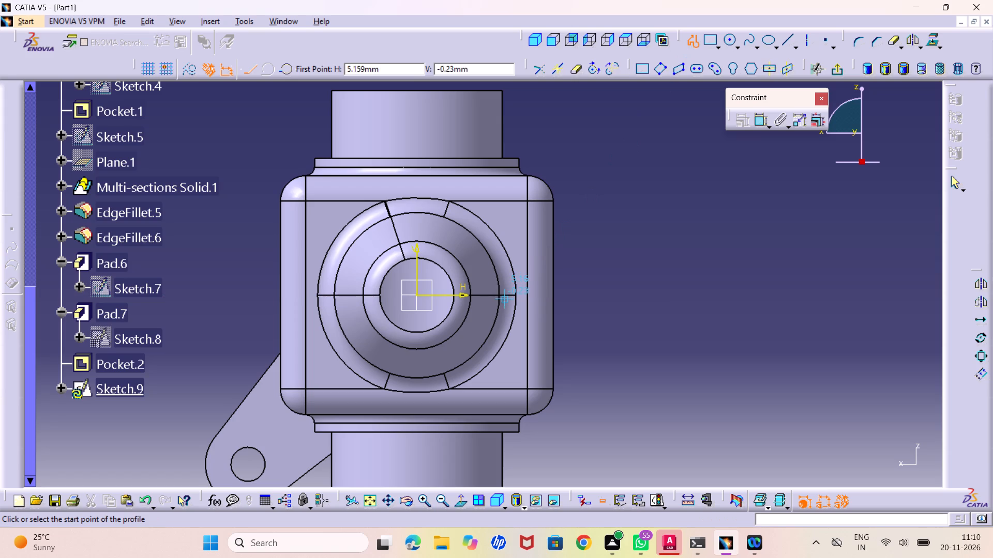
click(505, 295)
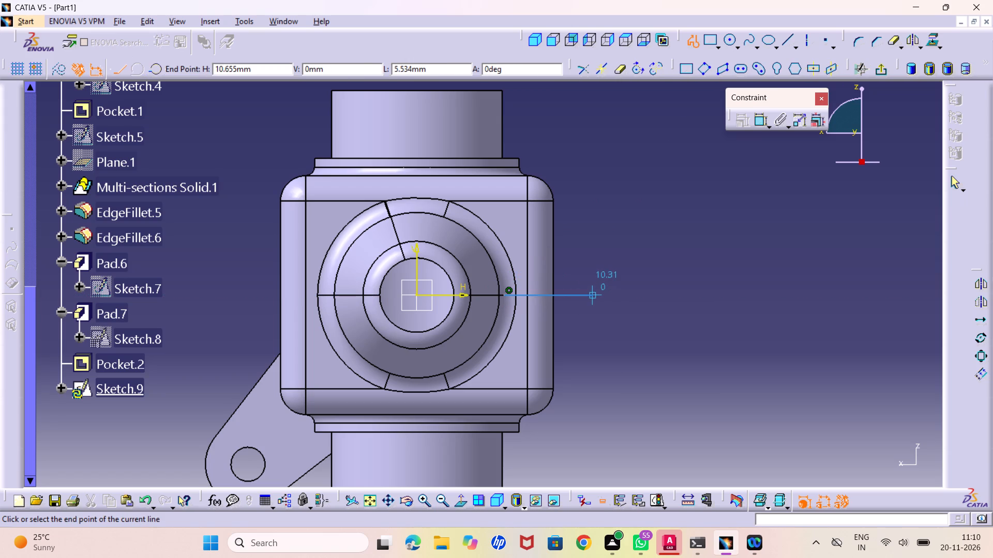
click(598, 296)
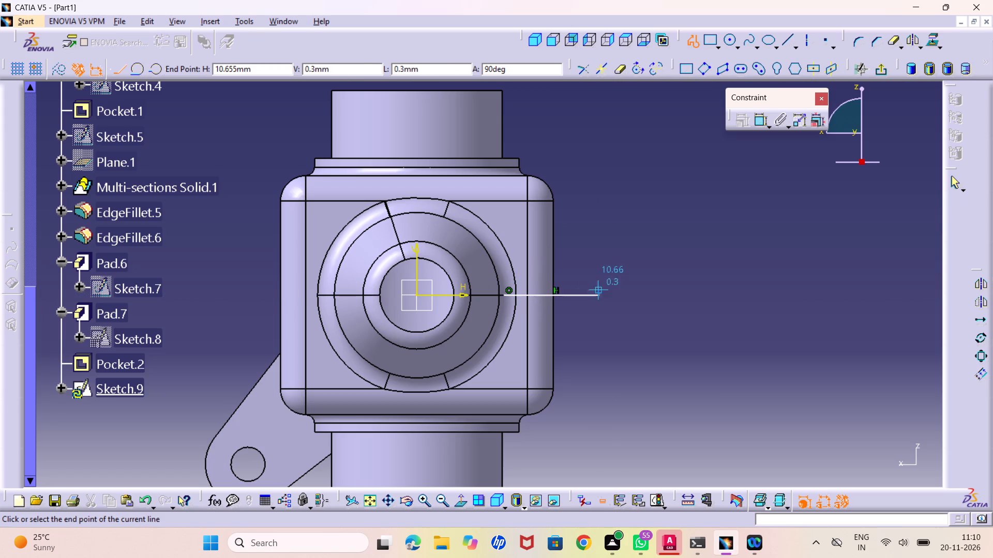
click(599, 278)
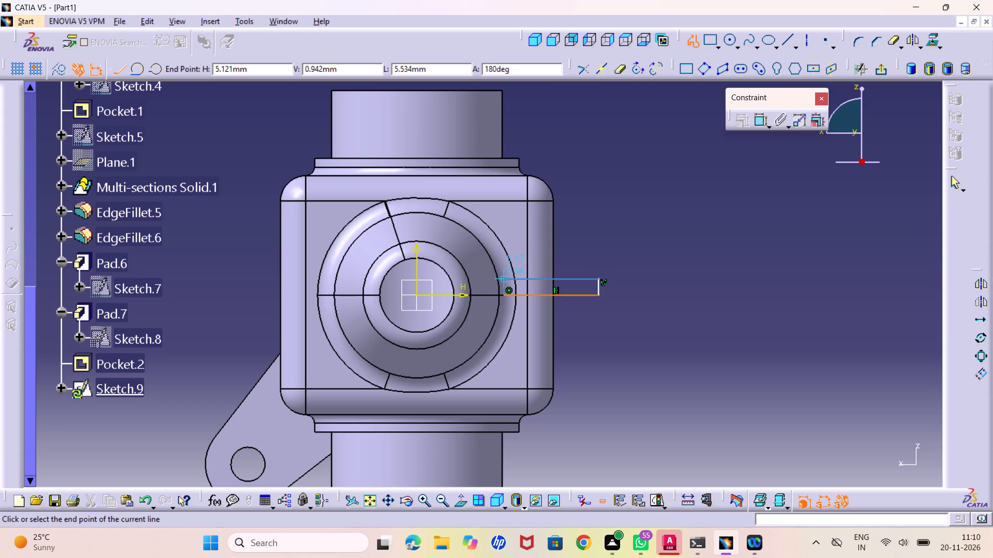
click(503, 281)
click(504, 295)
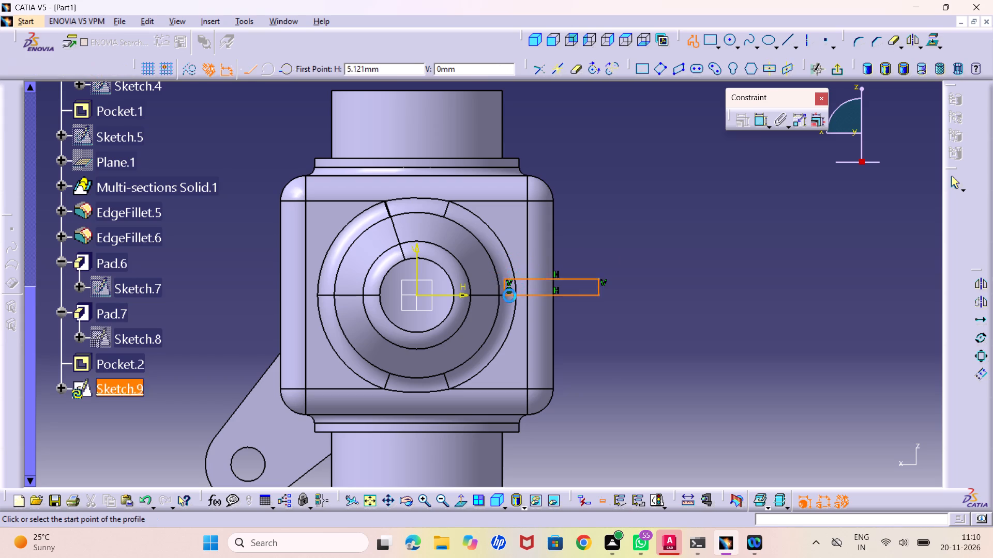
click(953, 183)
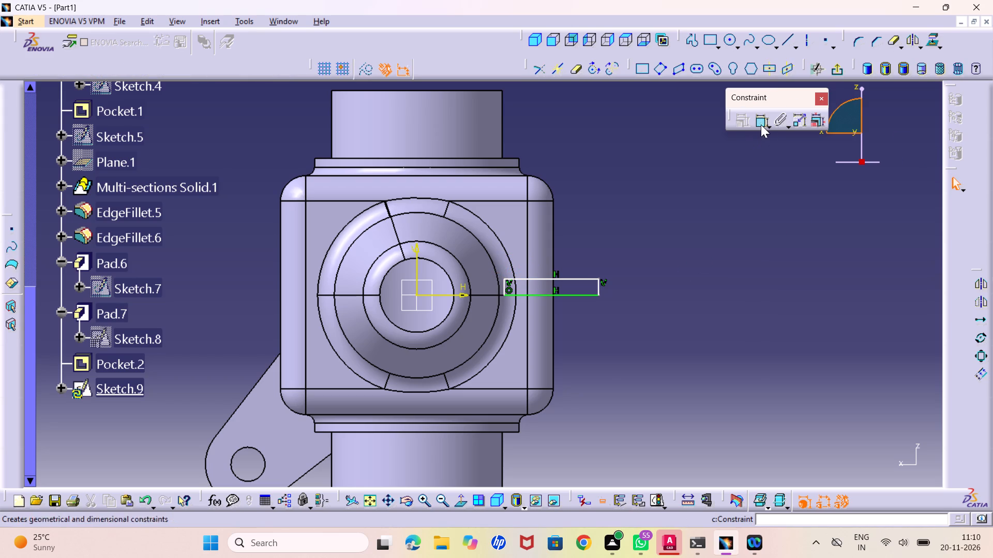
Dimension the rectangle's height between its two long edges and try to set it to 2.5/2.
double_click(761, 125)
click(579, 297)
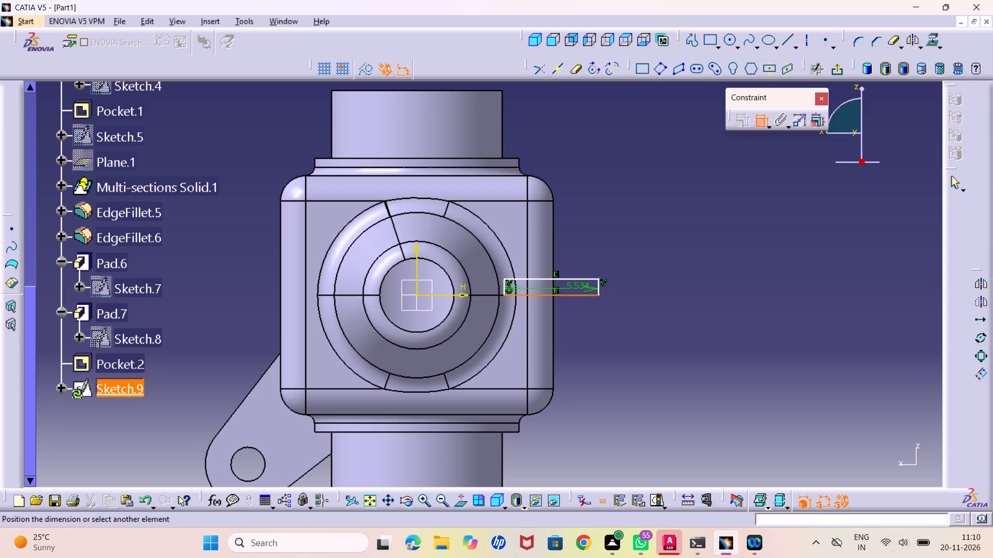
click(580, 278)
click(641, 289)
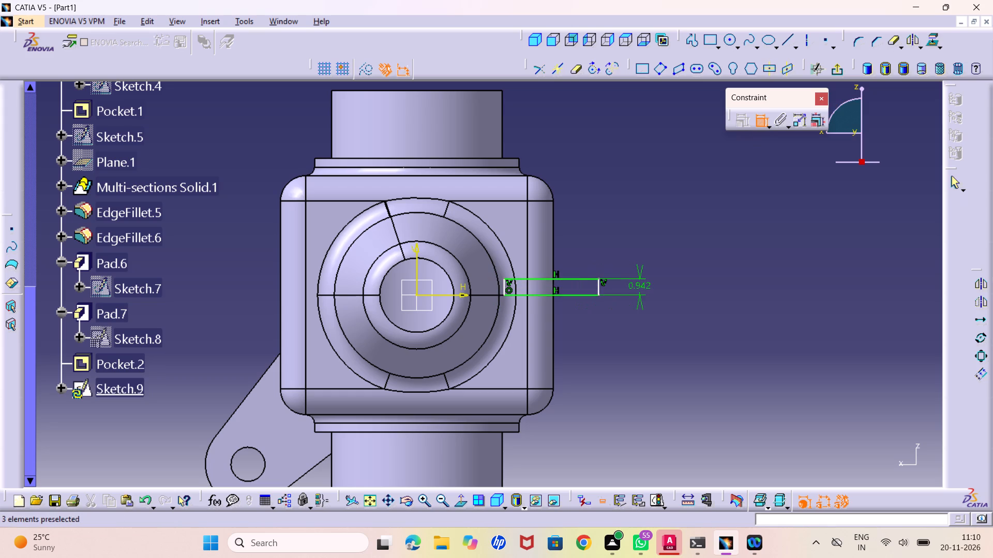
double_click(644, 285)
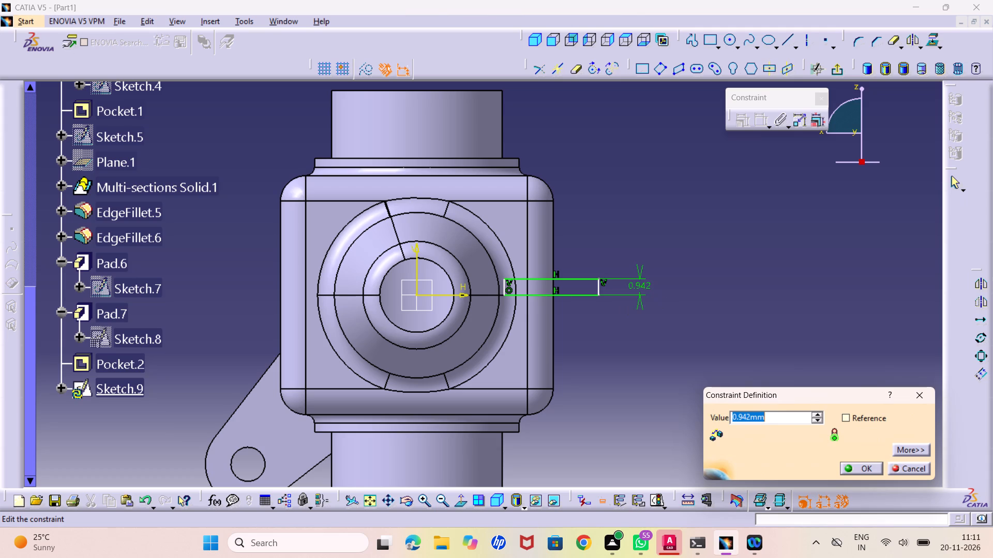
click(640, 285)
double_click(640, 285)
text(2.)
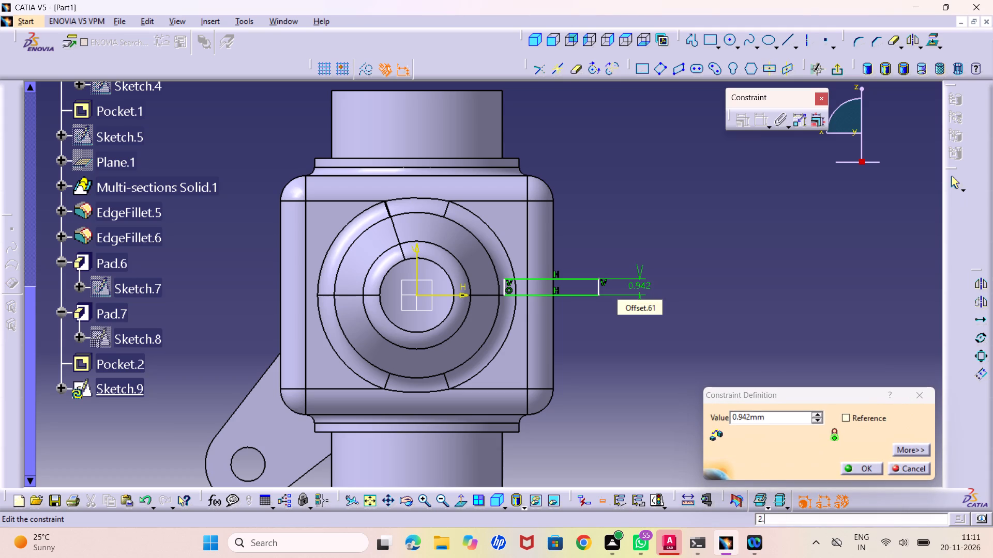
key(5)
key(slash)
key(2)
Examine the rectangular profile's position relative to the body and the tapered nozzle from several angles.
middle_drag(382, 222, 438, 265)
right_drag(381, 225, 438, 265)
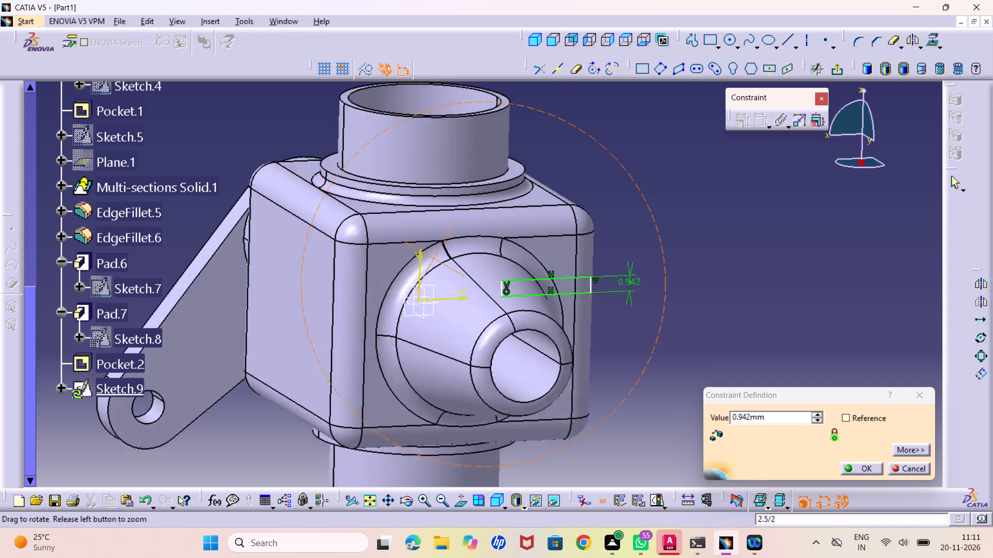
middle_drag(438, 265, 439, 280)
right_drag(438, 265, 439, 280)
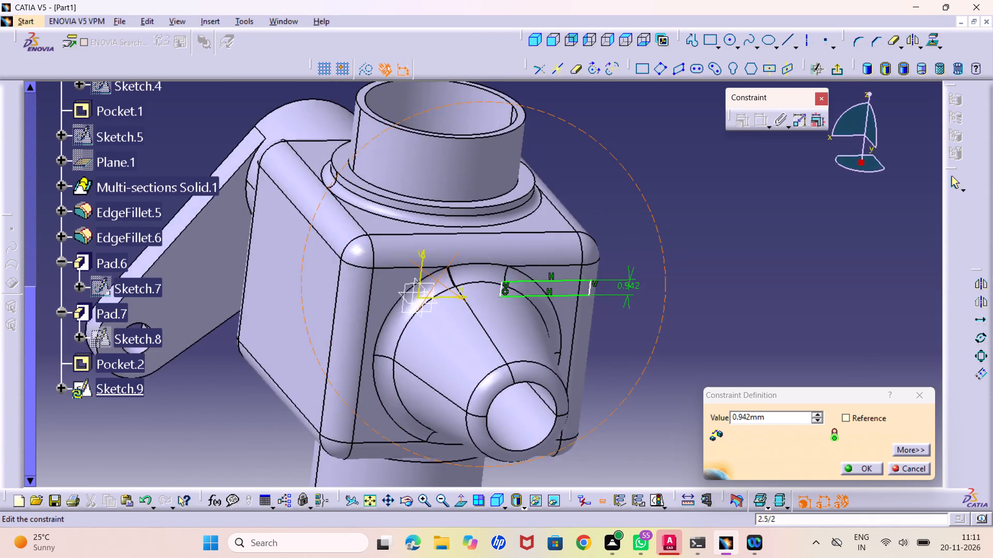
middle_drag(439, 280, 489, 276)
right_drag(439, 280, 489, 276)
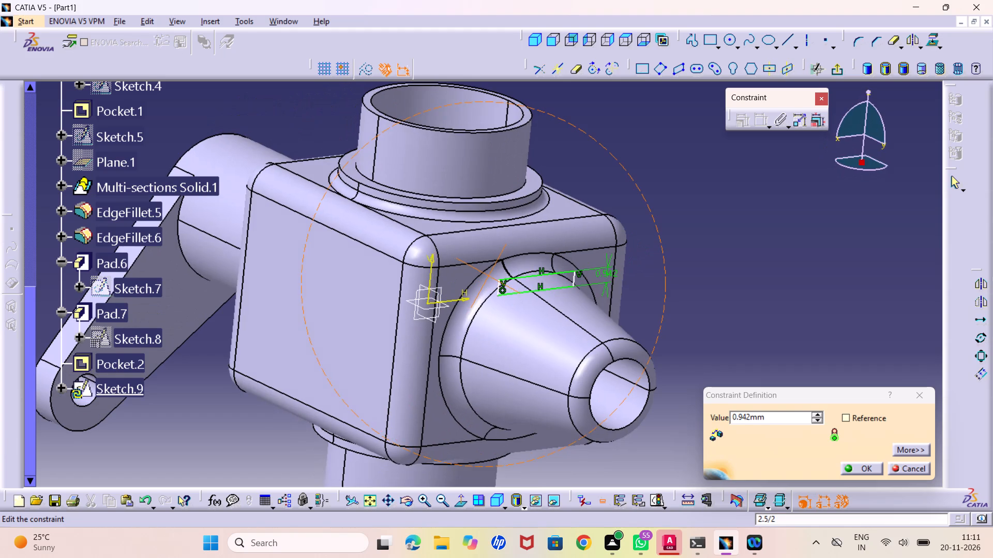
middle_drag(413, 329, 446, 353)
right_drag(413, 329, 446, 353)
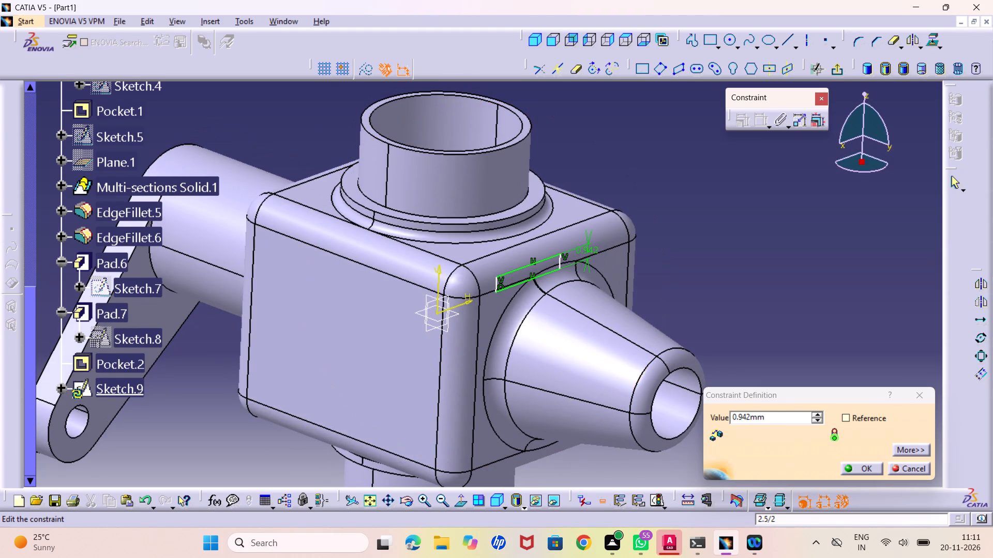
middle_drag(506, 354, 323, 292)
right_drag(507, 354, 323, 292)
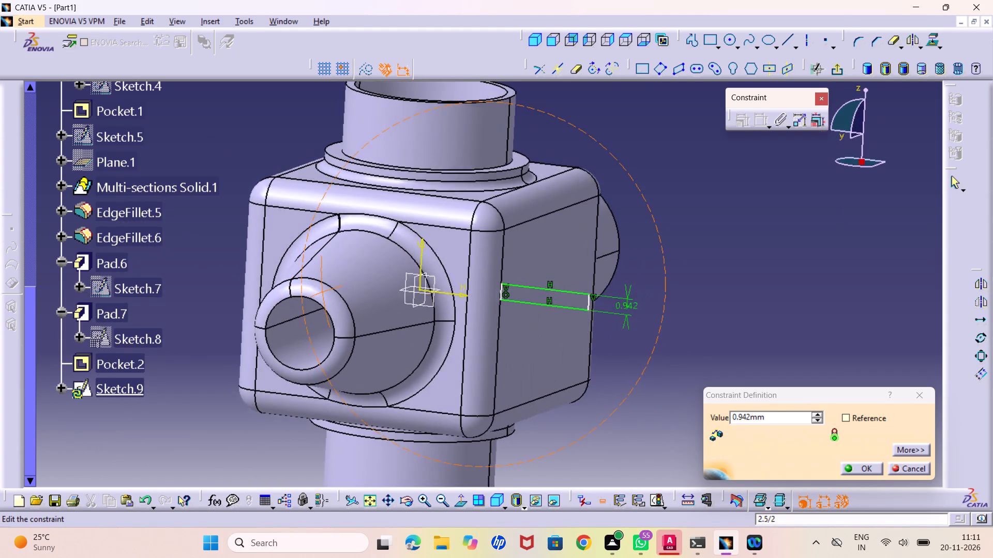
middle_drag(323, 292, 212, 300)
right_drag(323, 292, 212, 300)
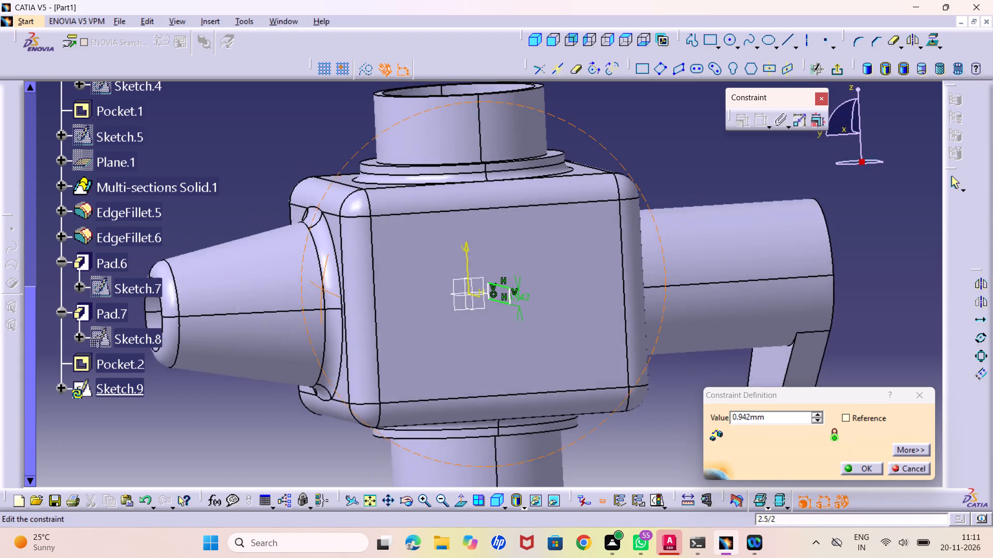
middle_drag(212, 300, 341, 281)
right_drag(212, 300, 341, 281)
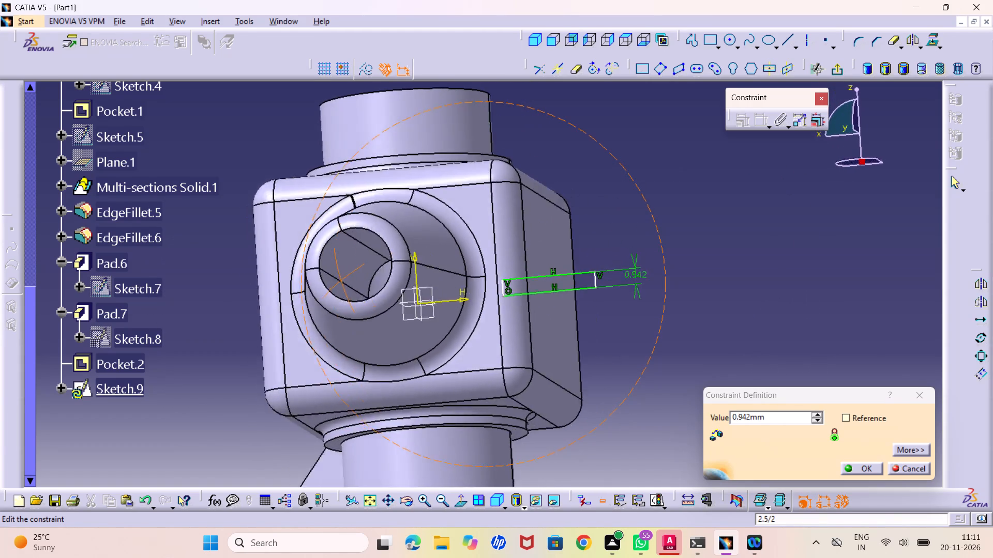
middle_drag(341, 281, 315, 352)
right_drag(341, 281, 315, 352)
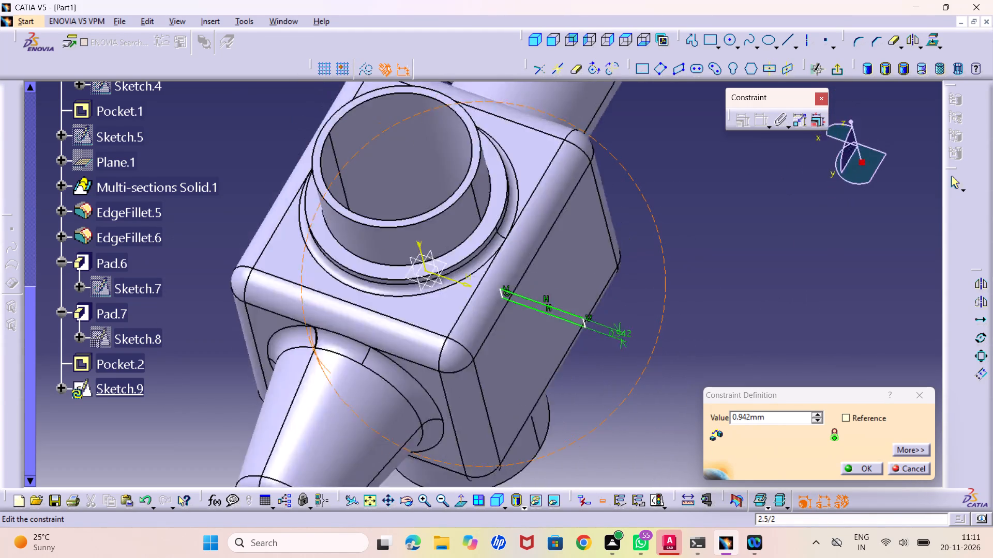
middle_drag(315, 352, 344, 284)
right_drag(315, 352, 344, 284)
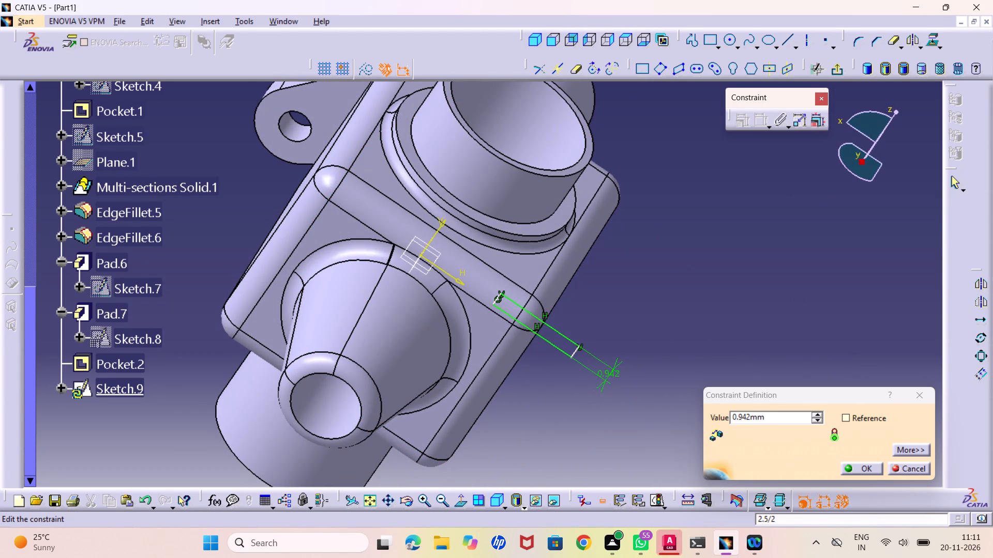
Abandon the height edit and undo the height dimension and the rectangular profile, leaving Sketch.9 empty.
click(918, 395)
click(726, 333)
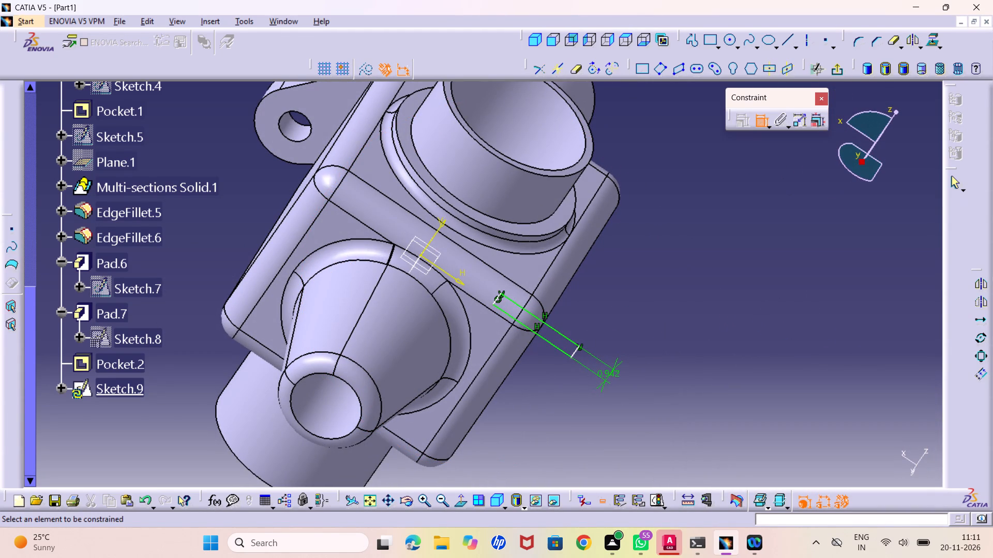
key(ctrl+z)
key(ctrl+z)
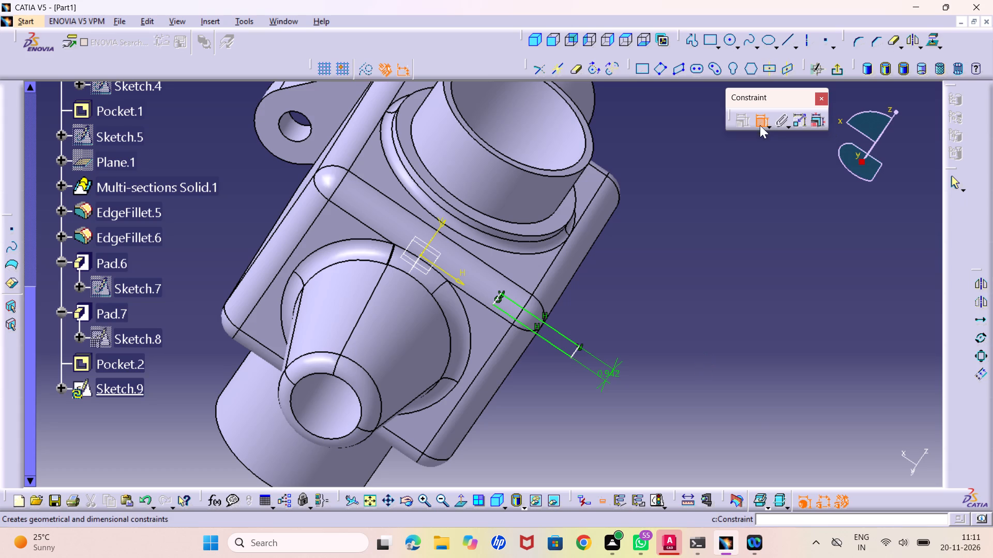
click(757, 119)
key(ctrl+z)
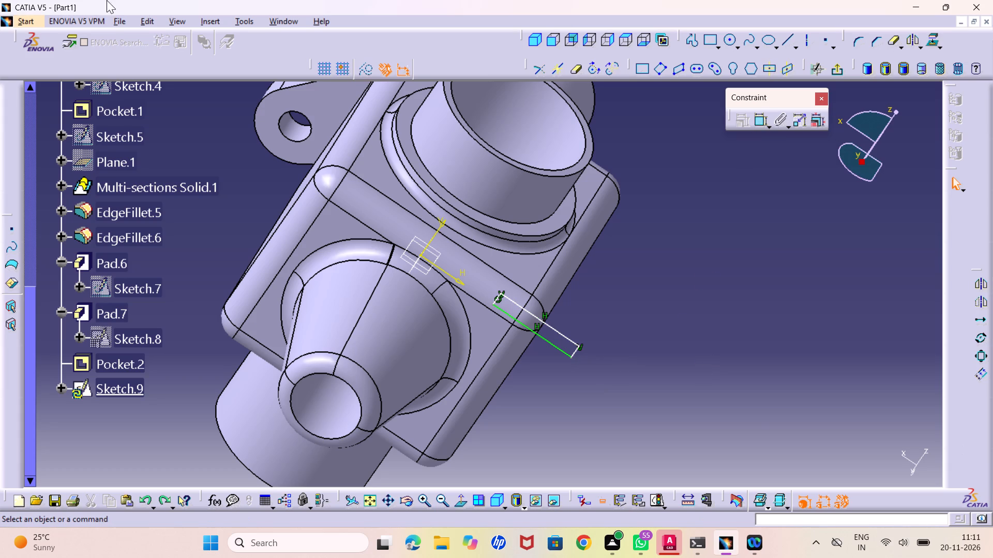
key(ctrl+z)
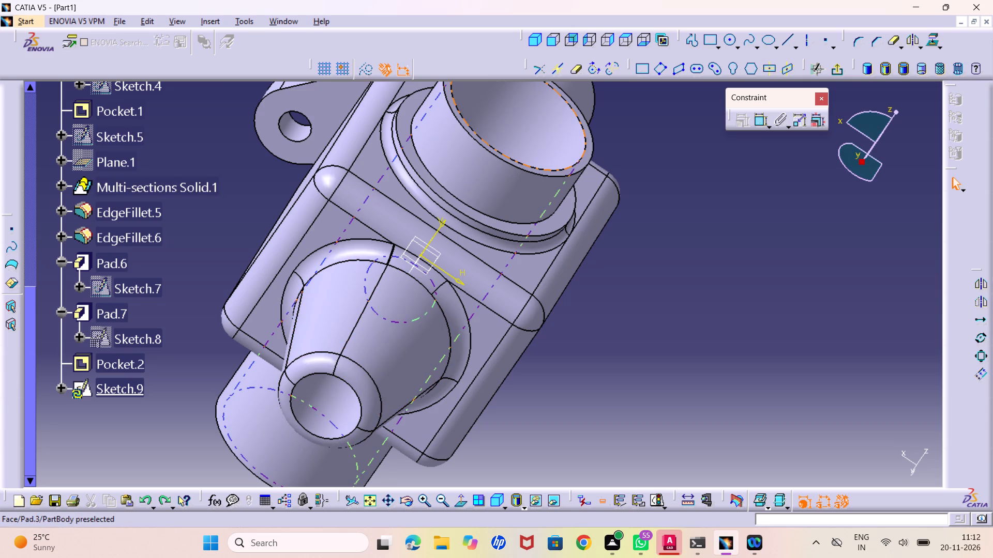
Examine the ported body, its lever arm and the tapered nozzle in isometric view and from several angles.
click(537, 40)
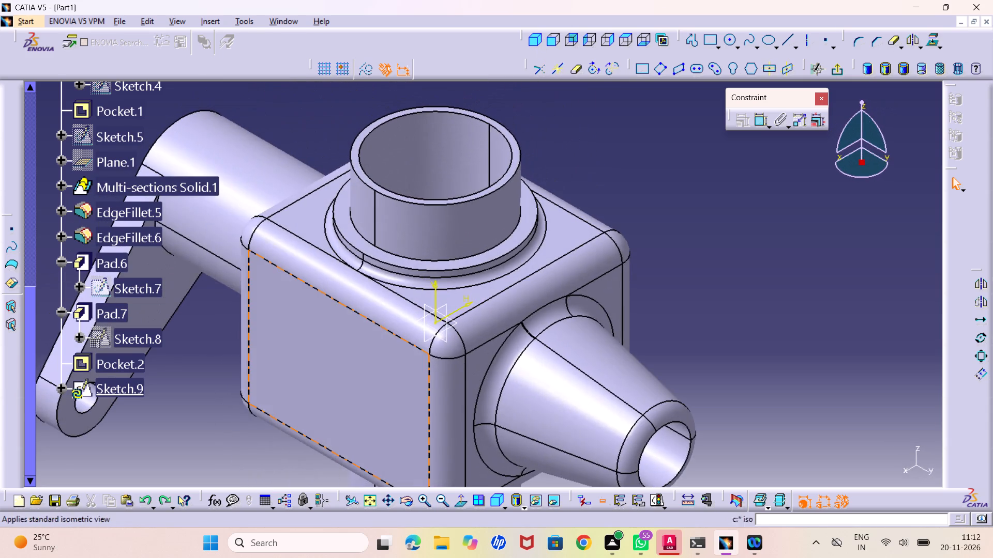
middle_drag(358, 335, 365, 379)
right_click(358, 335)
middle_drag(491, 443, 425, 347)
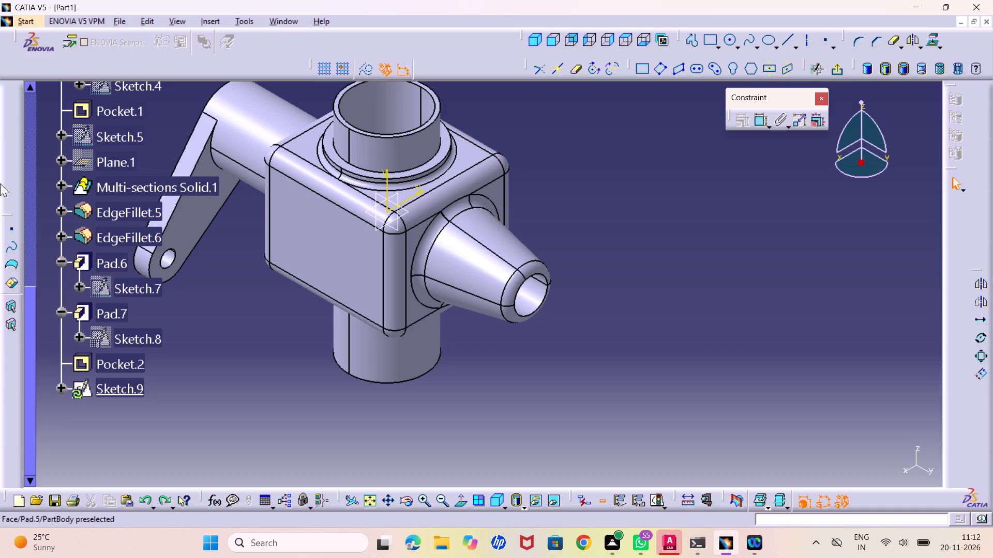
middle_drag(479, 178, 484, 178)
right_click(483, 177)
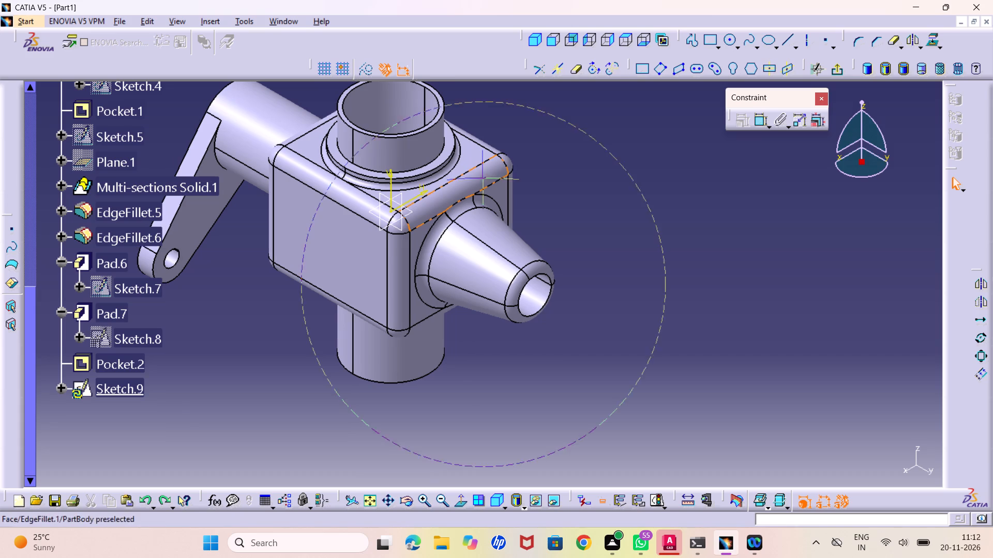
middle_drag(484, 178, 495, 223)
middle_drag(460, 226, 478, 315)
middle_drag(475, 317, 452, 235)
right_click(475, 317)
middle_drag(405, 315, 438, 262)
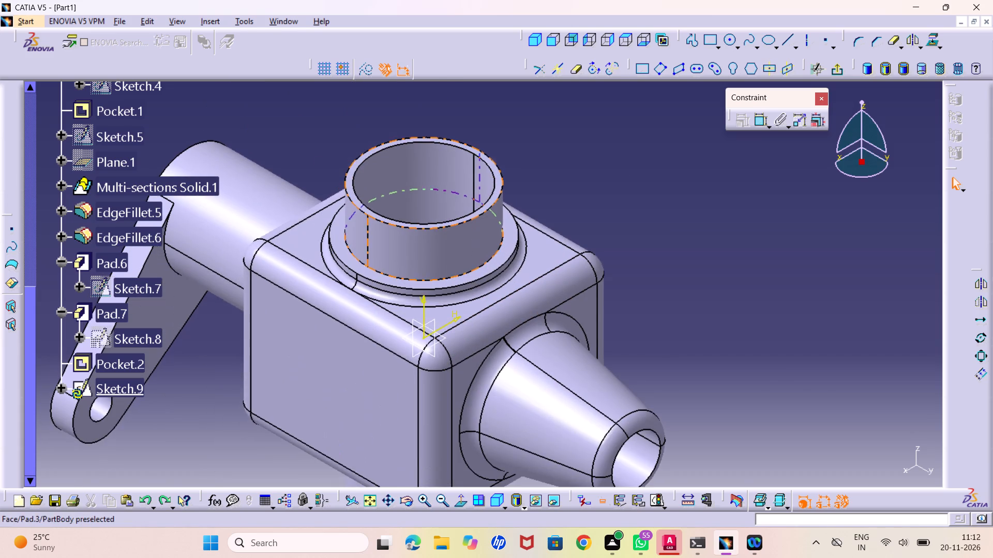
middle_drag(372, 315, 539, 272)
middle_drag(395, 326, 399, 361)
right_click(395, 326)
middle_drag(462, 368, 443, 350)
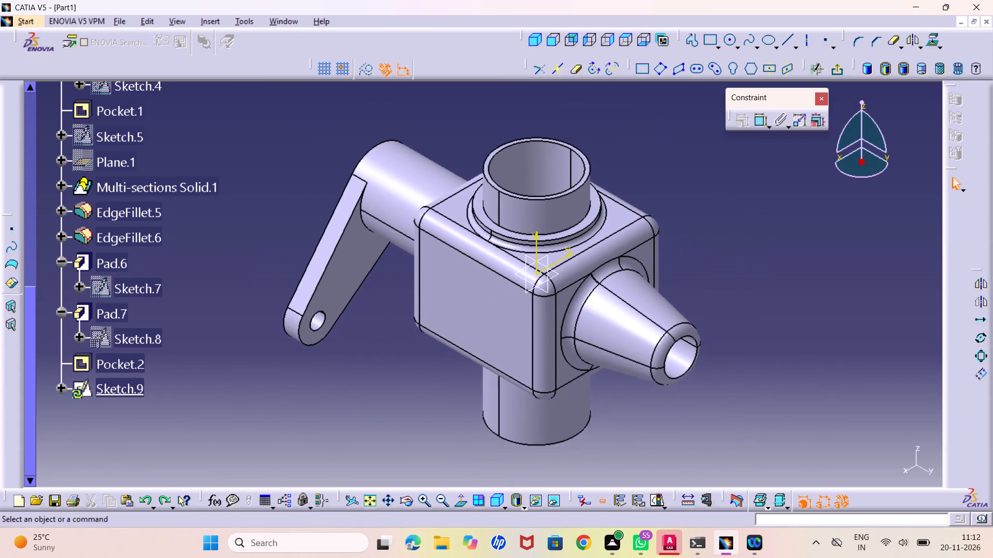
middle_drag(443, 350, 492, 321)
right_drag(443, 350, 492, 321)
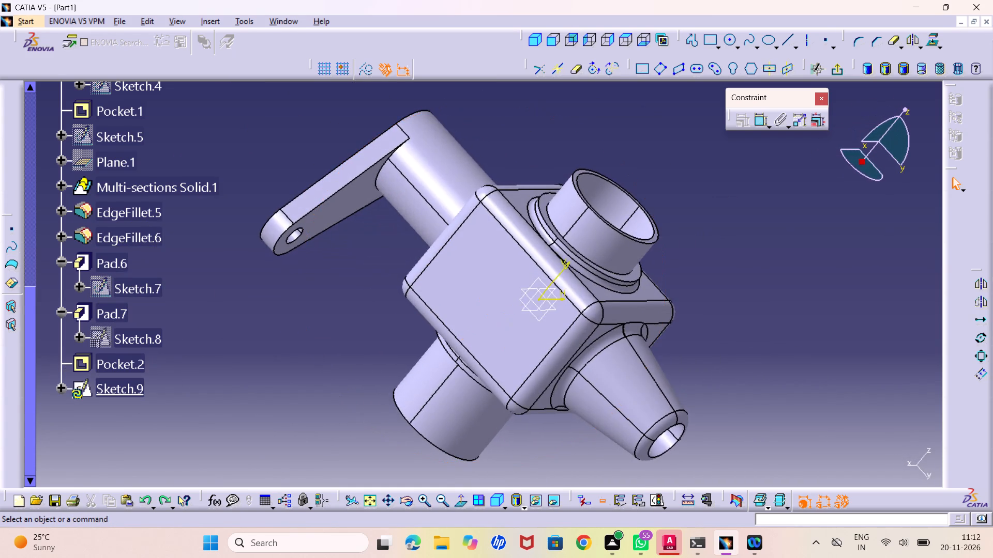
middle_drag(390, 287, 330, 353)
right_drag(378, 293, 330, 353)
middle_drag(482, 405, 498, 340)
right_drag(482, 405, 498, 340)
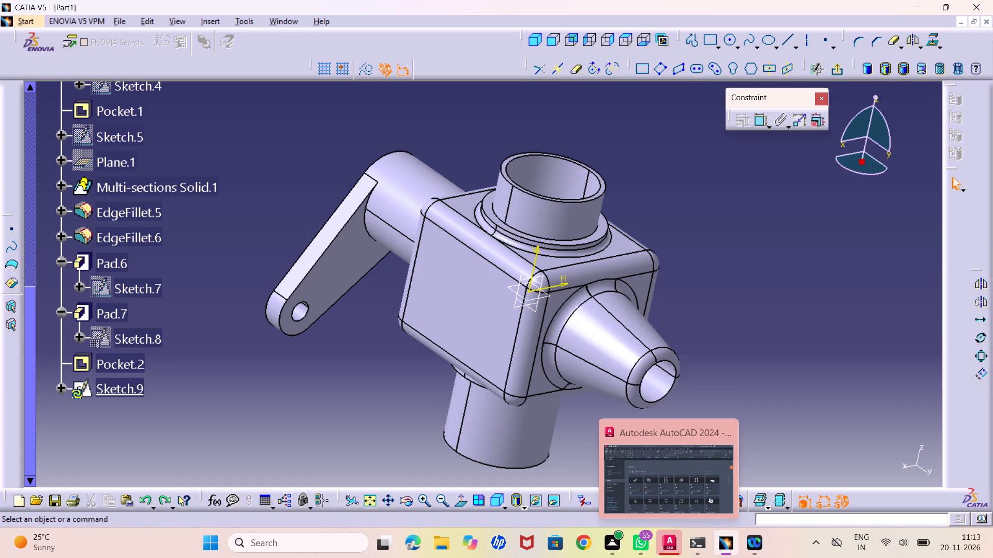
middle_drag(673, 173, 670, 189)
right_drag(673, 173, 670, 188)
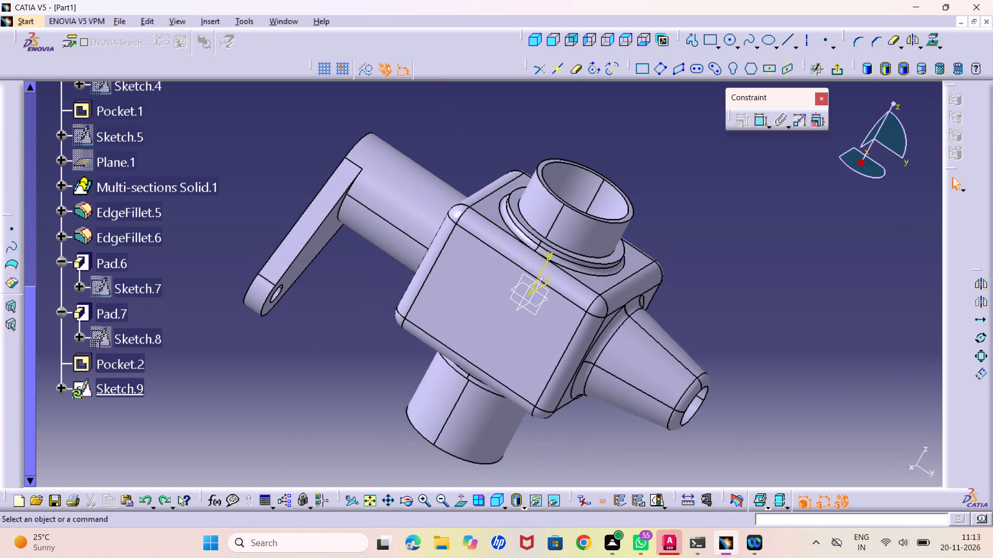
middle_drag(296, 173, 251, 197)
right_drag(296, 173, 251, 197)
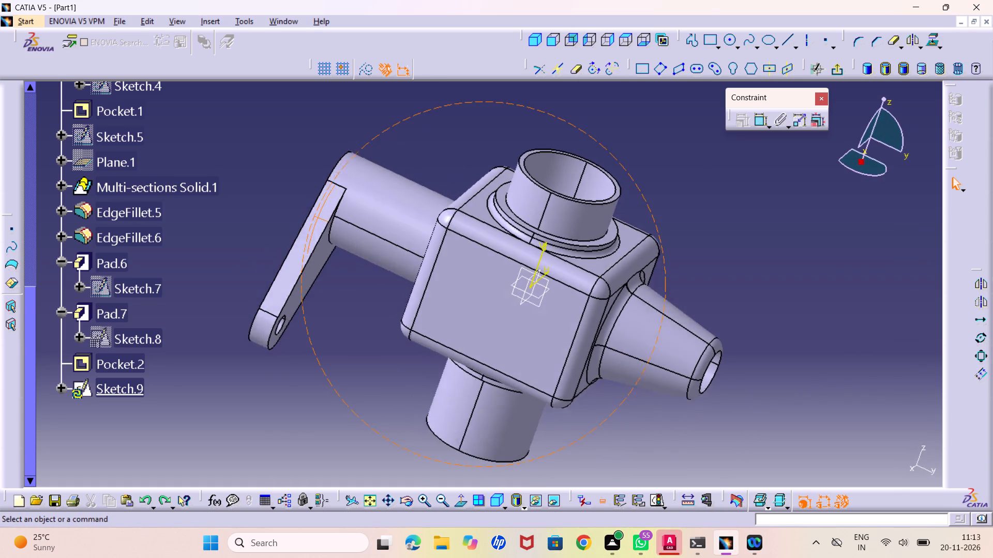
middle_drag(251, 197, 229, 219)
right_drag(251, 197, 227, 220)
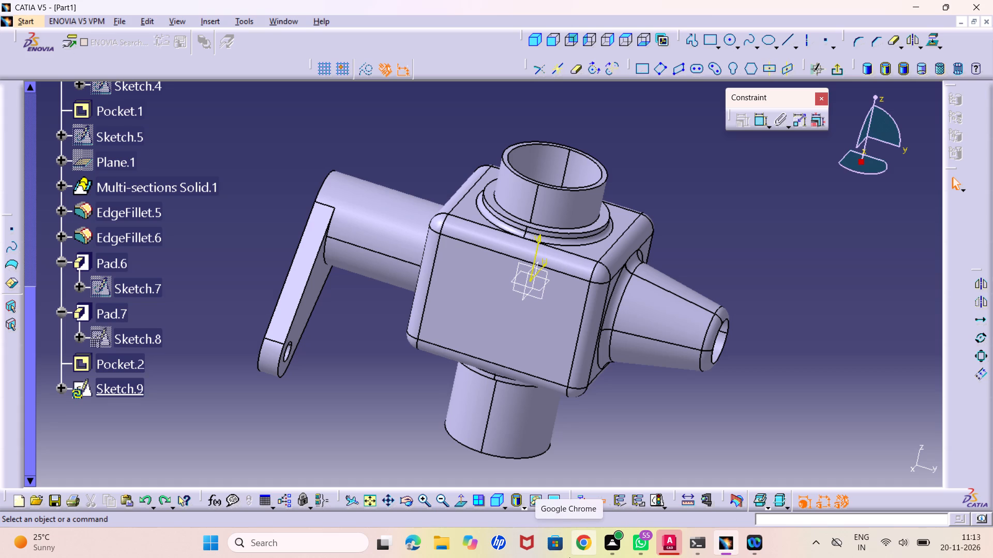
Examine the ported body, its lever arm and the tapered nozzle in isometric view and from several angles and distances.
middle_drag(499, 370, 384, 424)
right_drag(499, 370, 384, 424)
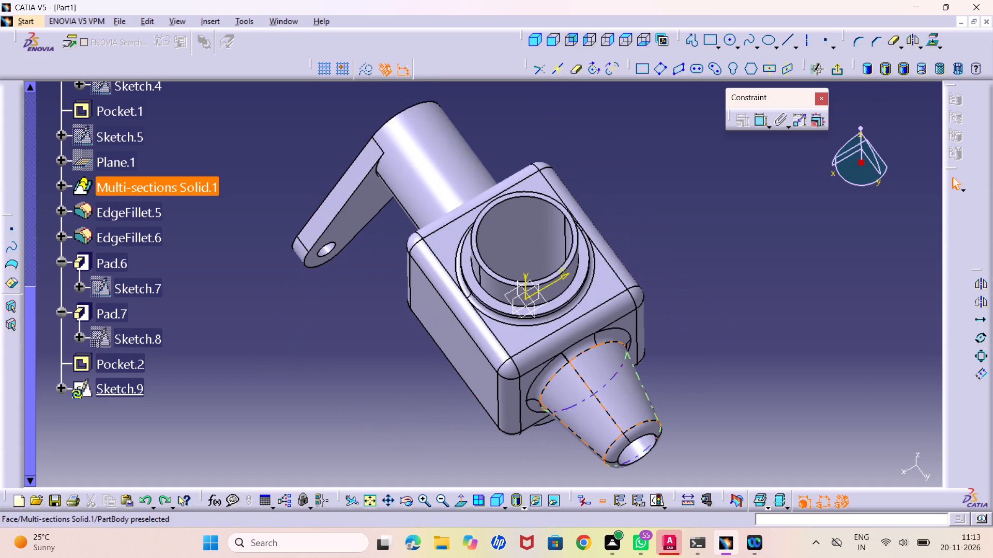
middle_drag(561, 391, 587, 331)
right_drag(561, 391, 587, 331)
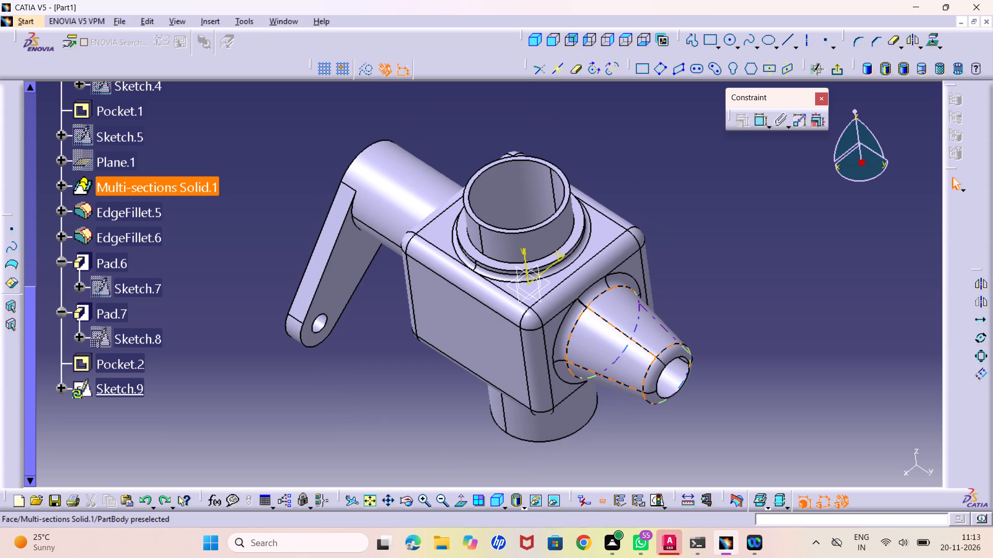
middle_drag(416, 408, 421, 361)
right_drag(416, 408, 421, 361)
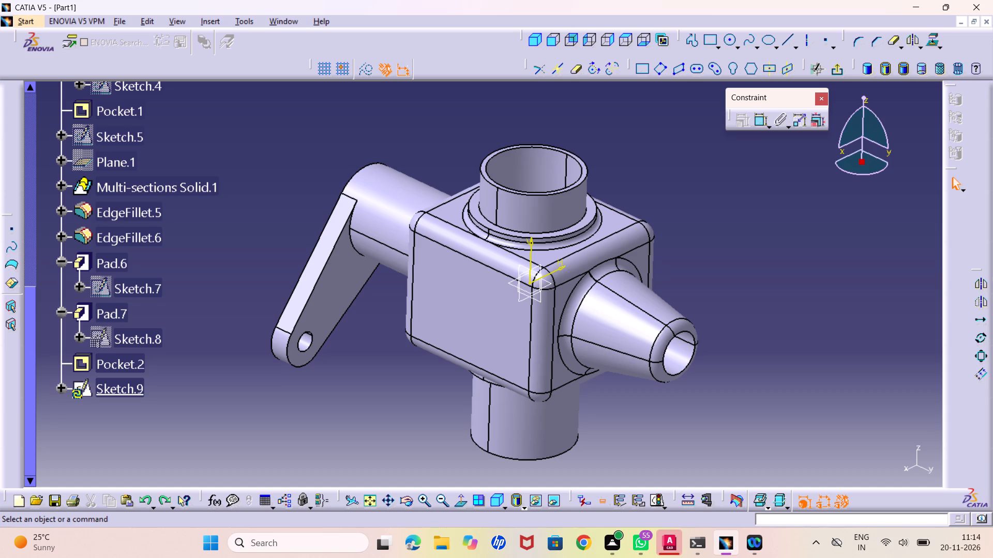
middle_drag(615, 441, 607, 411)
right_click(615, 441)
middle_drag(543, 359, 493, 397)
right_drag(543, 359, 493, 397)
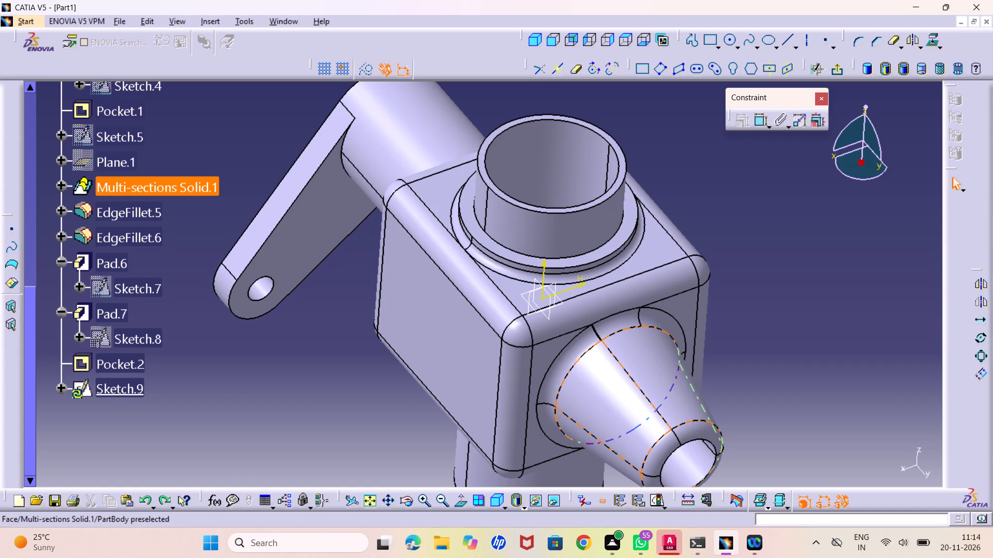
click(530, 44)
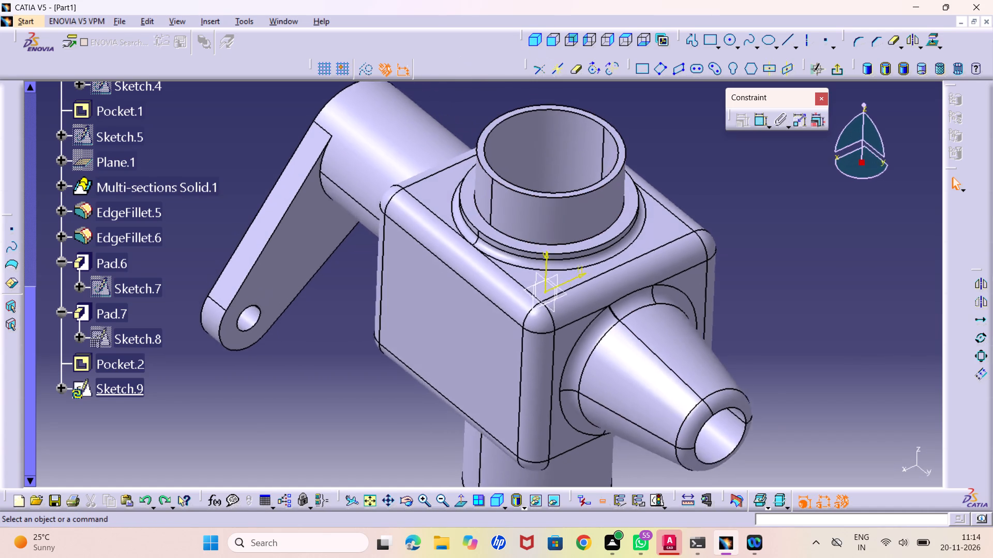
middle_drag(310, 317, 318, 327)
right_click(310, 317)
middle_drag(428, 310, 389, 309)
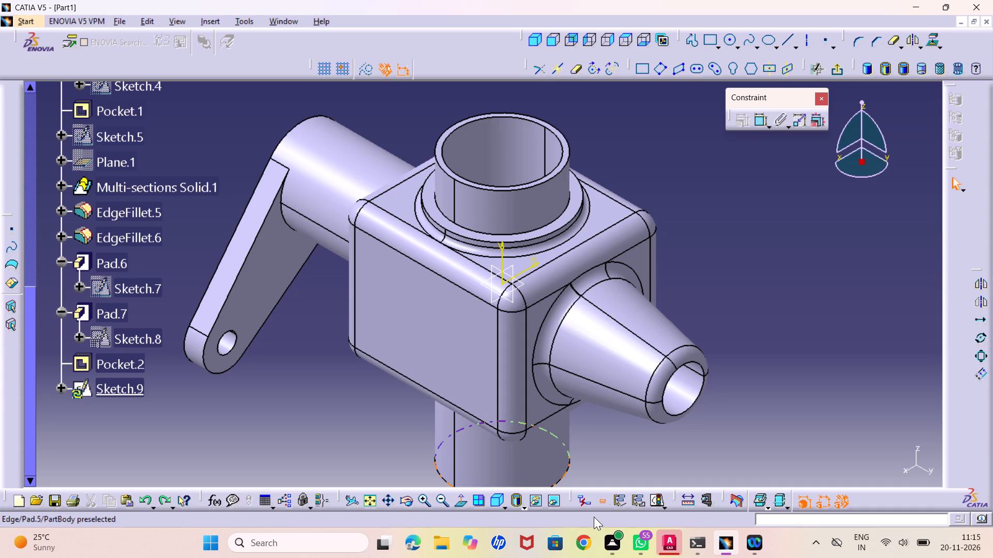
middle_drag(758, 295, 753, 281)
right_click(758, 295)
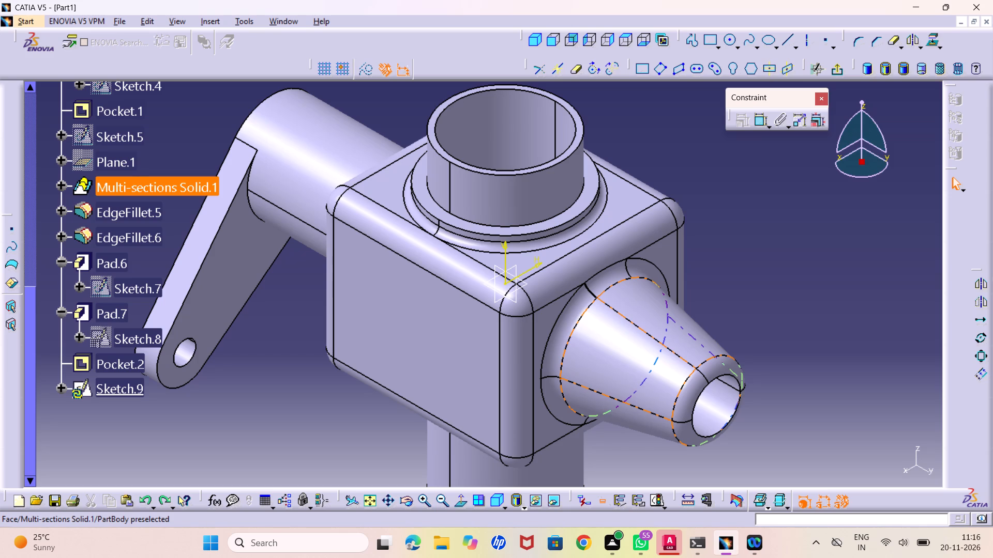
middle_drag(428, 317, 422, 297)
right_click(428, 317)
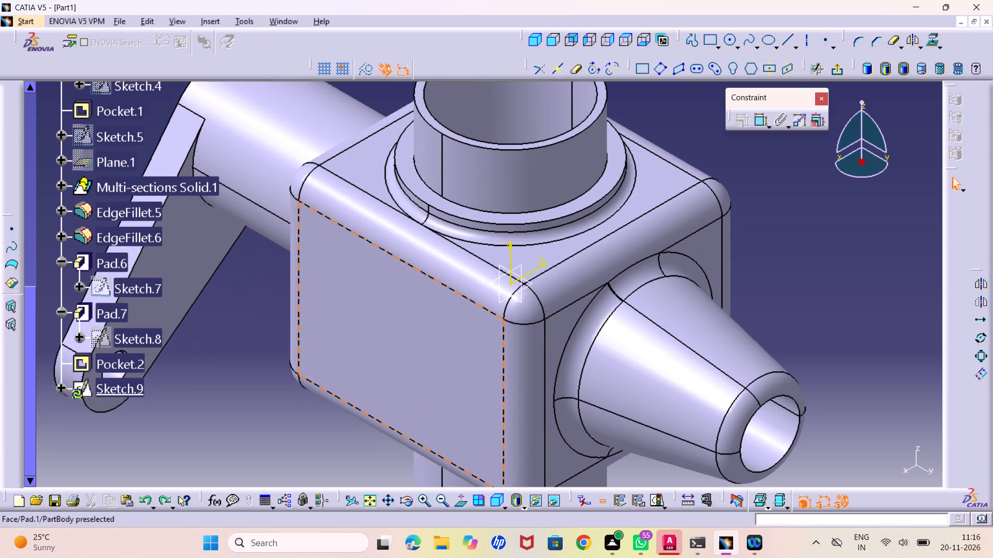
middle_drag(454, 306, 372, 317)
right_click(367, 290)
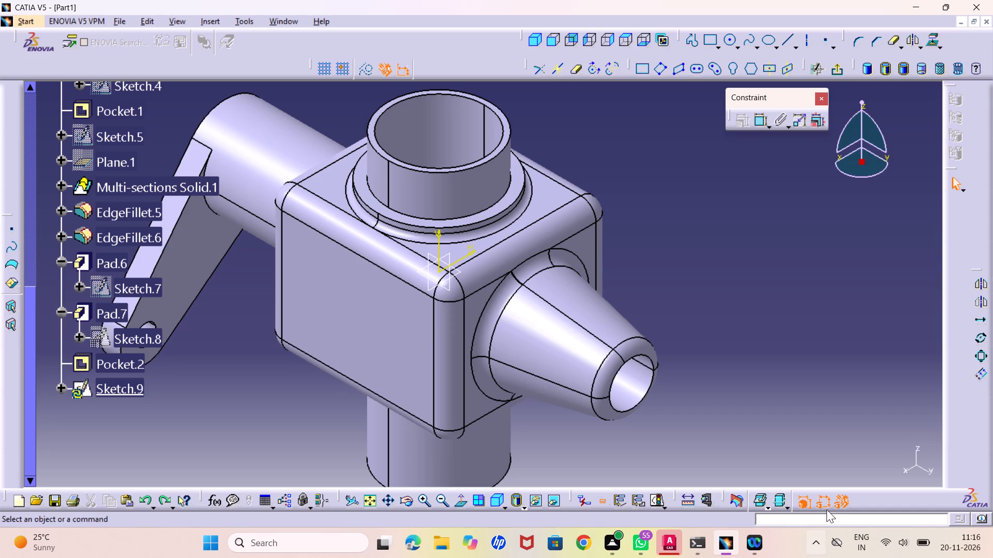
middle_drag(716, 335, 705, 300)
right_click(716, 335)
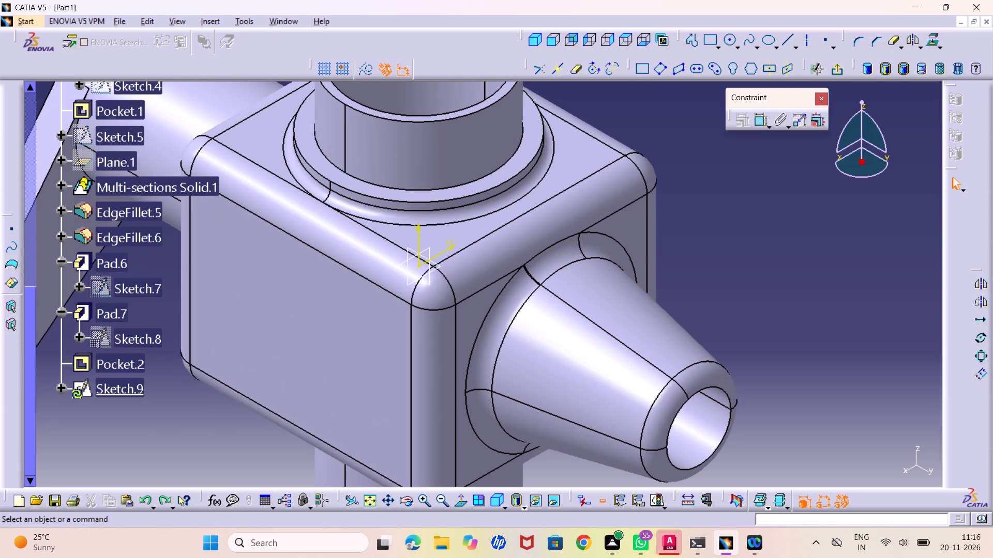
middle_click(726, 291)
right_click(726, 291)
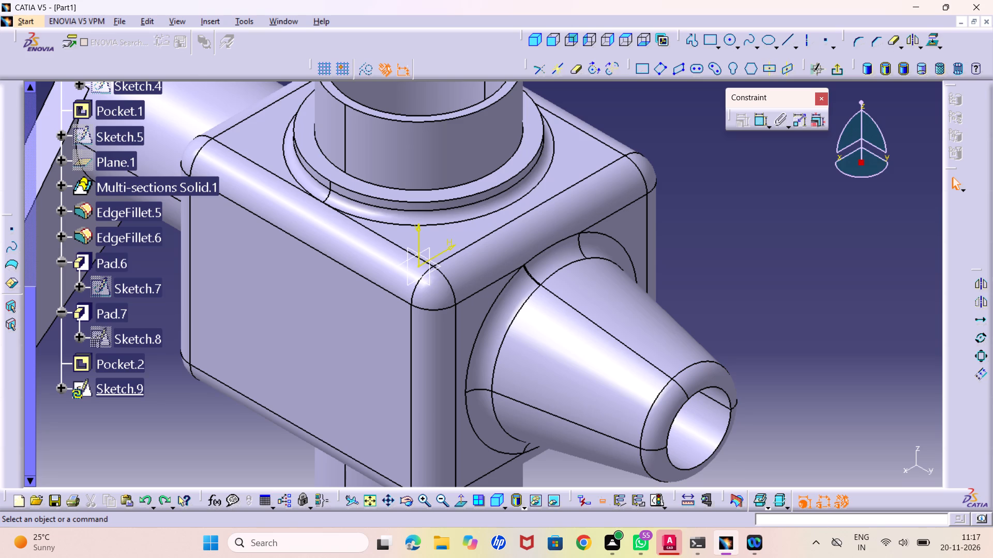
middle_drag(358, 289, 348, 260)
right_click(358, 289)
middle_drag(335, 260, 368, 392)
right_click(335, 260)
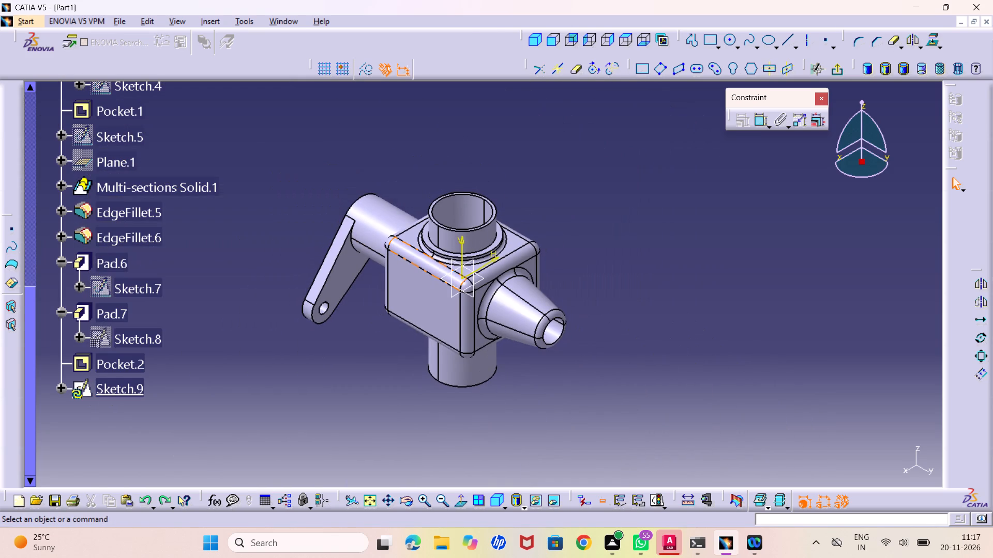
middle_drag(365, 322, 361, 300)
right_click(365, 322)
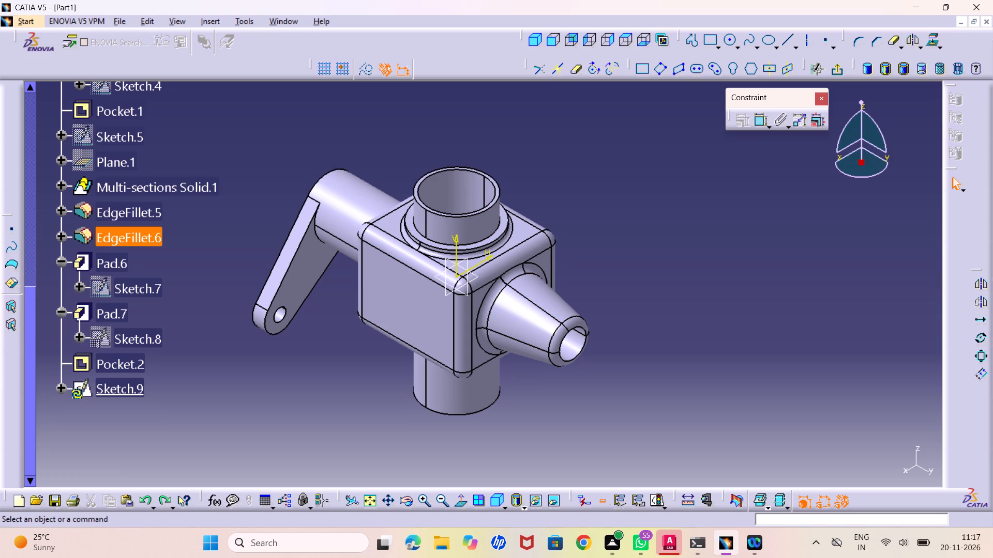
Leave the empty Sketch.9 and remove it from the part by undoing its creation.
click(478, 278)
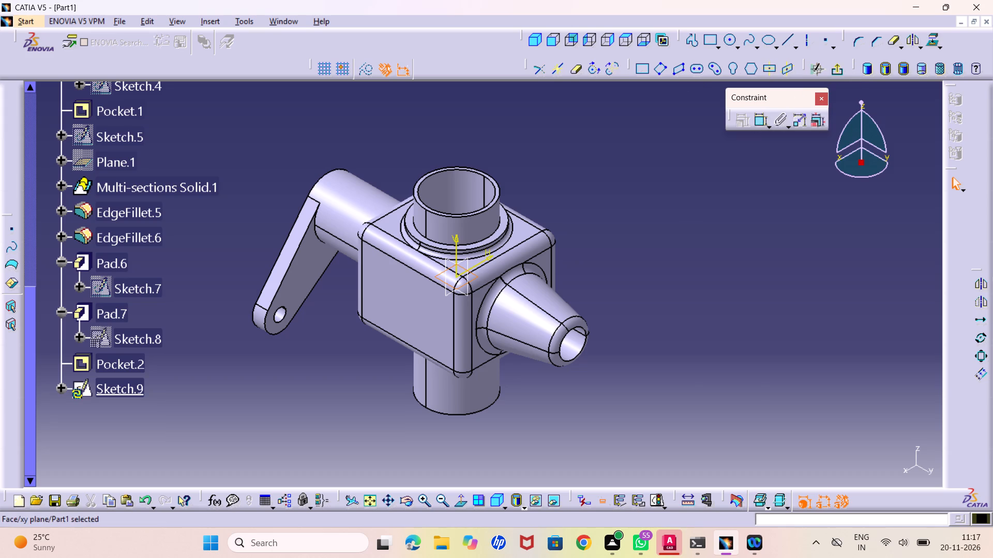
click(636, 269)
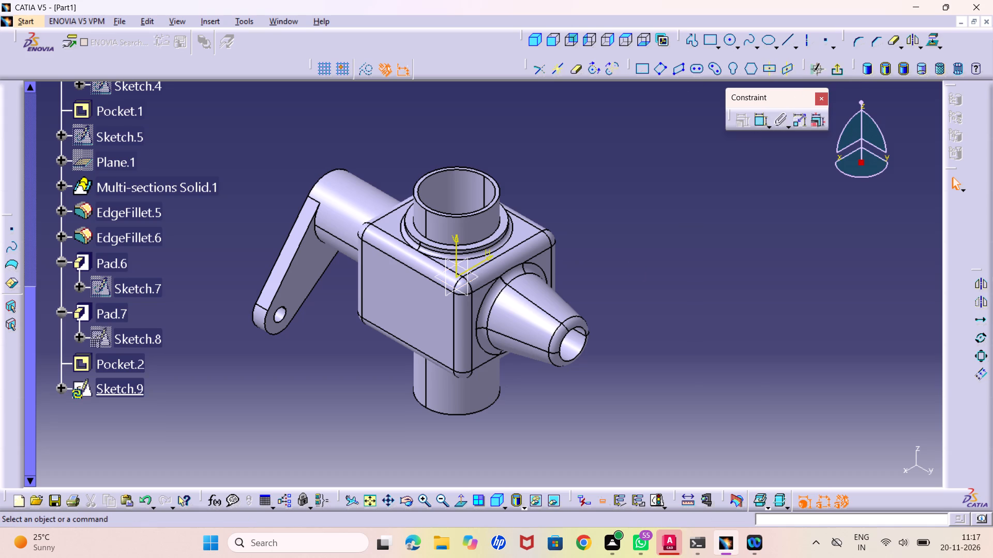
key(ctrl+z)
key(ctrl+z)
key(ctrl+z)
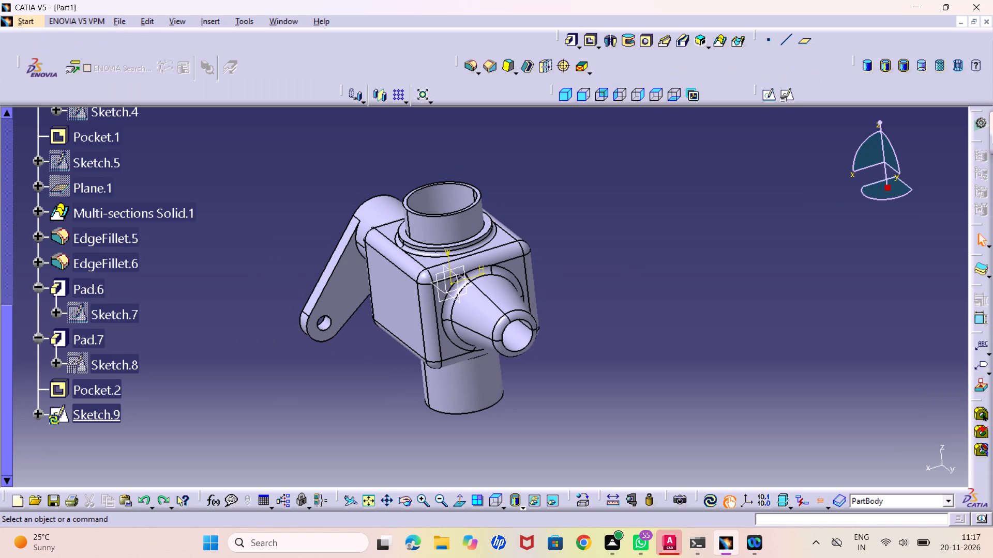
key(ctrl+z)
click(596, 300)
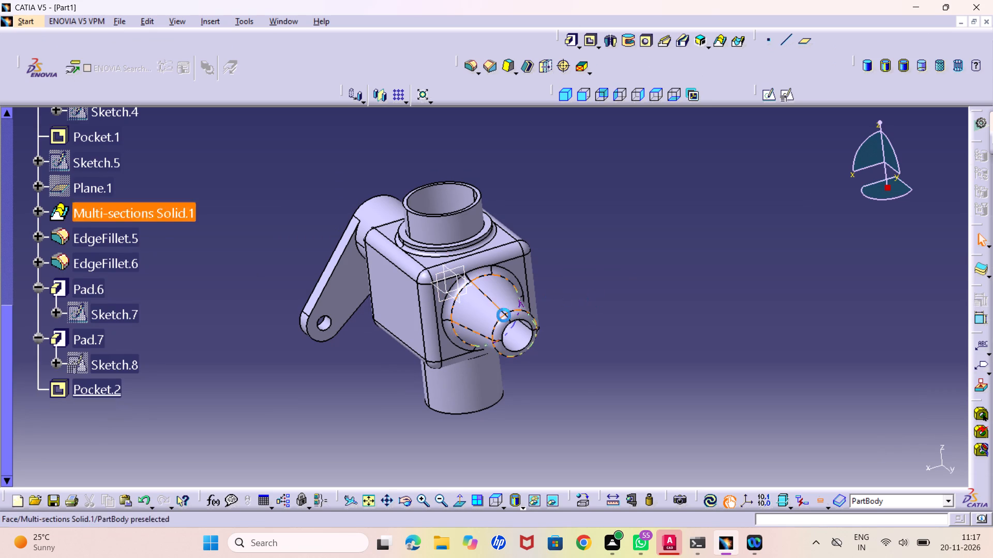
Create a positioned sketch on the xy plane with implicit origin and orientation, the axes swapped and the V direction reversed.
middle_drag(447, 334, 428, 271)
right_click(447, 334)
middle_drag(377, 273, 394, 333)
right_drag(377, 275, 394, 333)
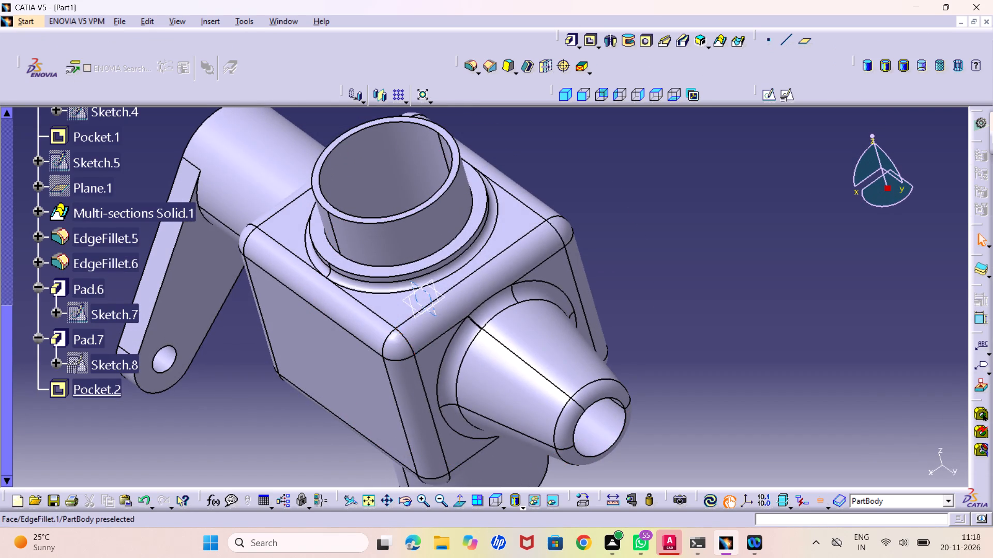
click(444, 298)
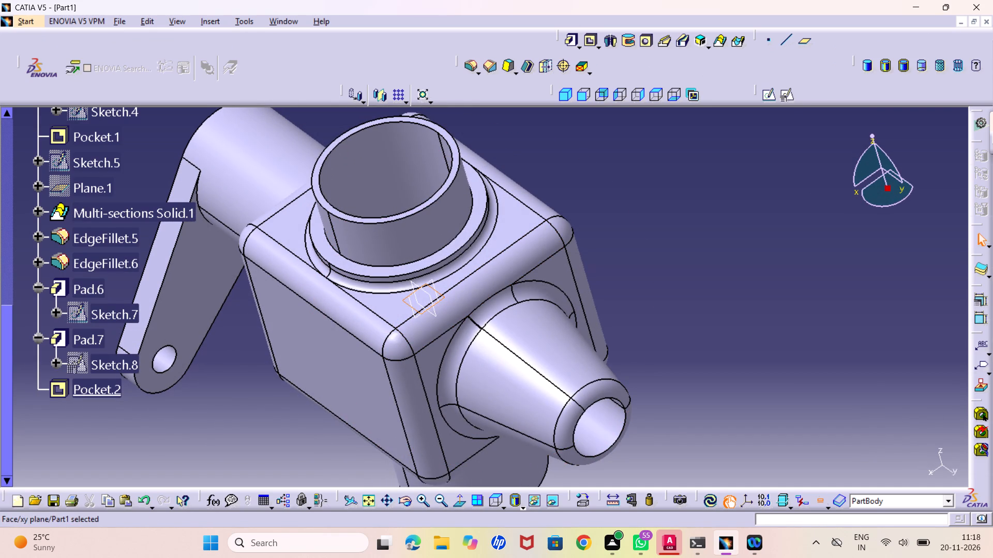
click(789, 96)
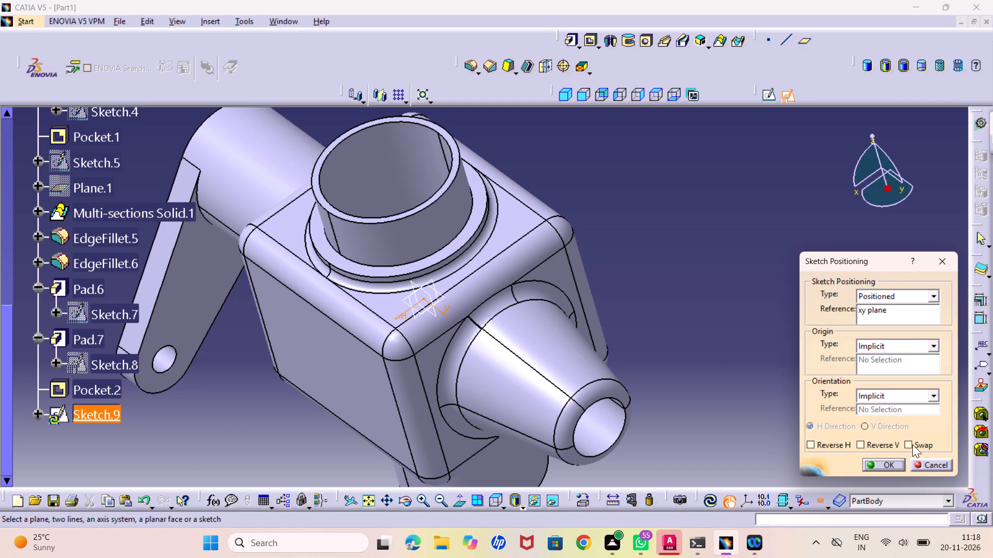
click(916, 442)
click(872, 442)
click(870, 463)
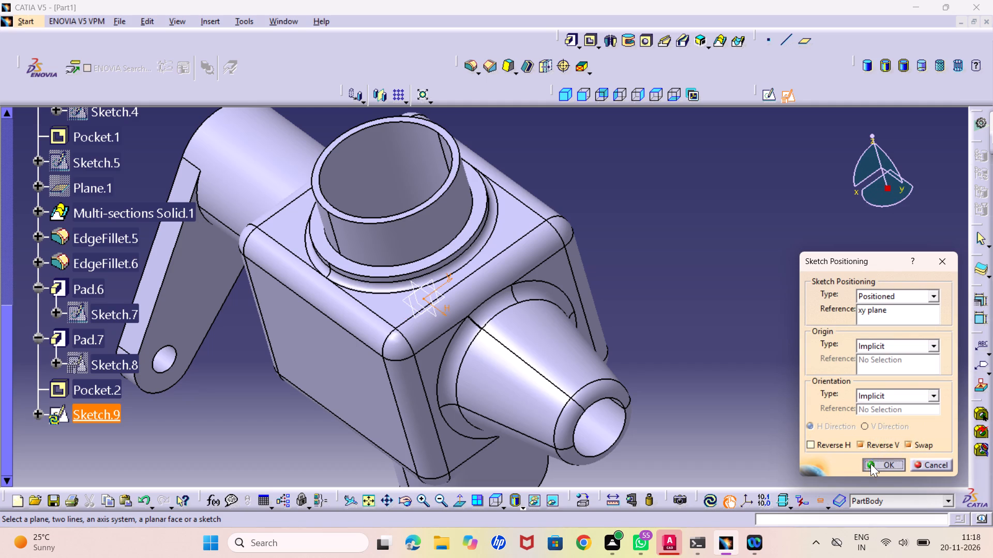
Sketch a closed, tilted rectangular profile about 4.7 mm long and 1.8 mm wide just above the tapered nozzle's sloping edge.
middle_drag(478, 295, 479, 309)
right_click(478, 295)
middle_drag(596, 338, 509, 334)
right_click(516, 346)
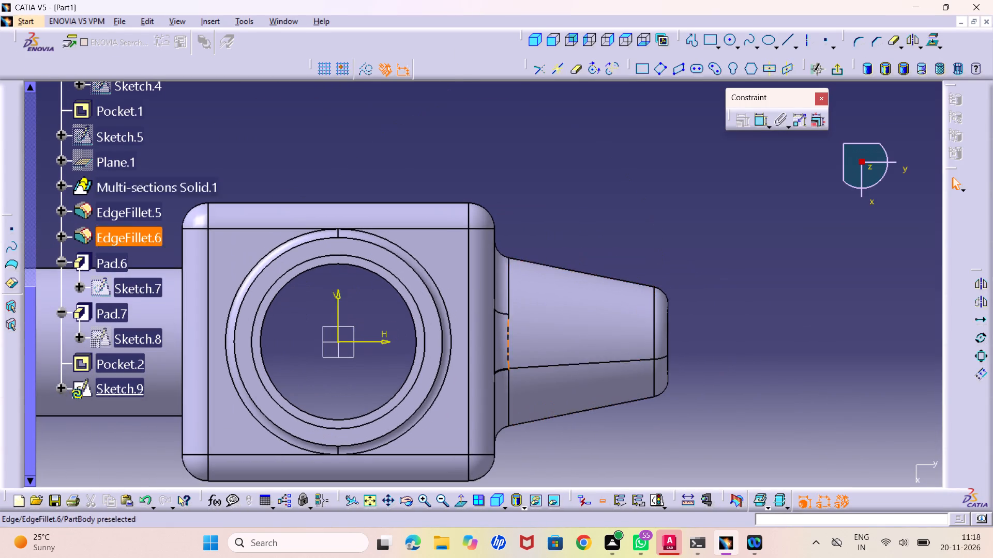
middle_drag(537, 314, 513, 337)
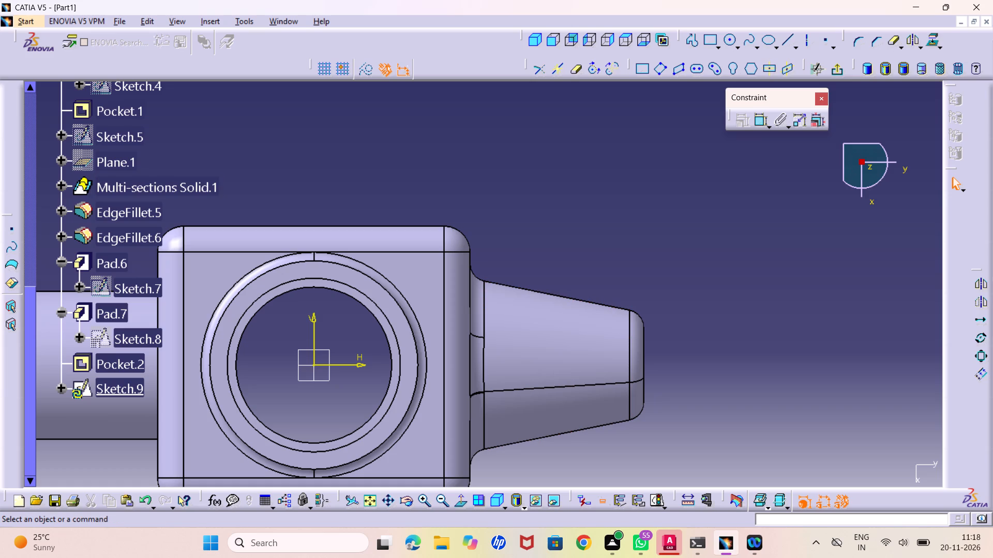
click(695, 42)
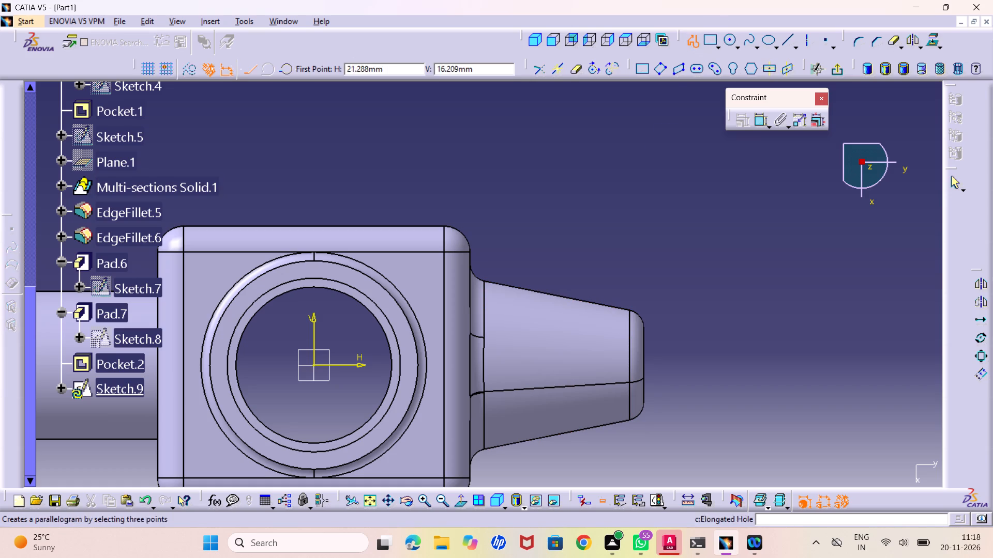
click(555, 283)
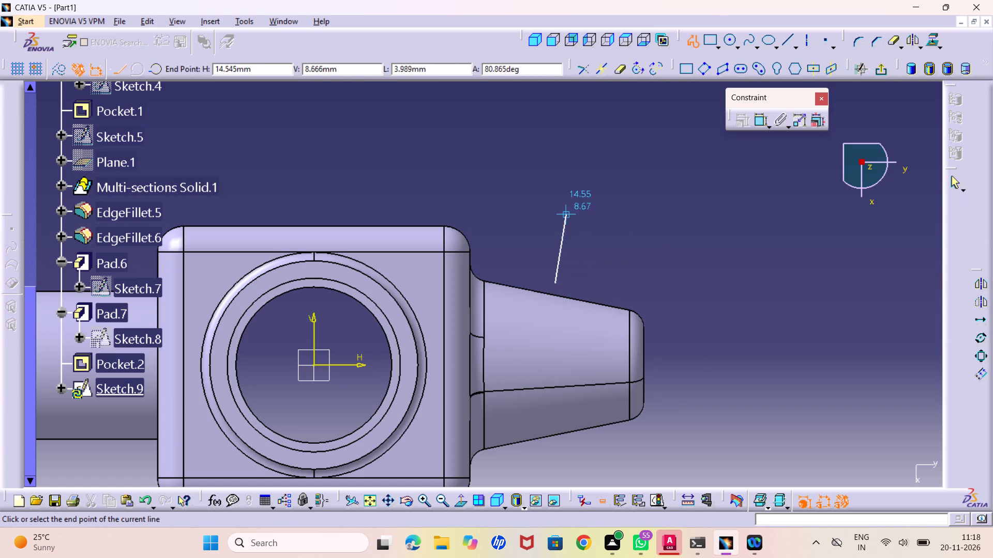
click(574, 204)
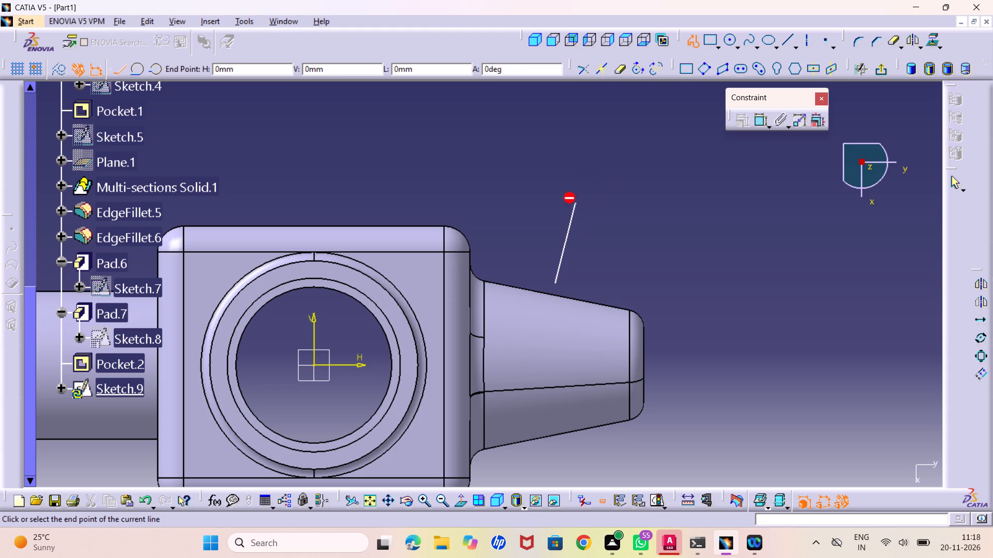
click(607, 211)
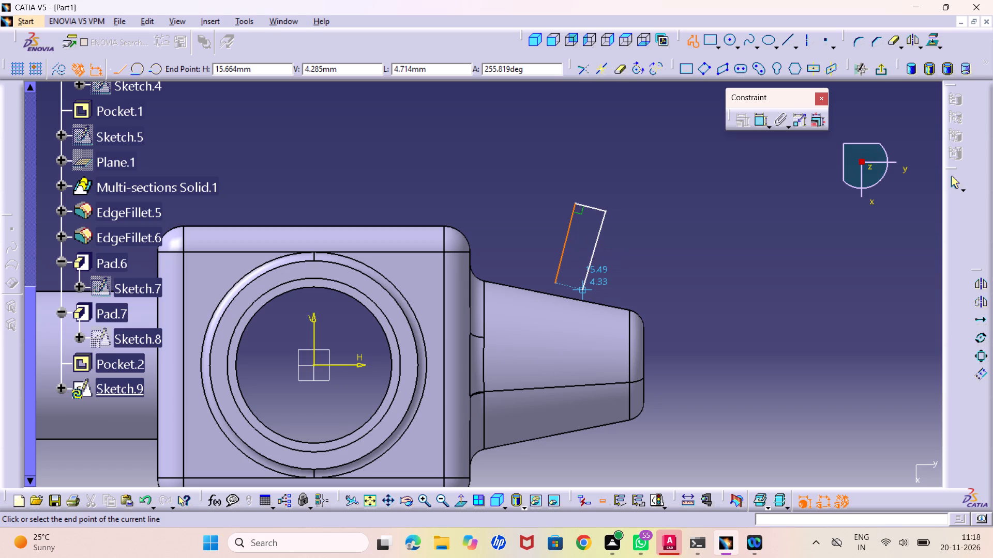
click(587, 291)
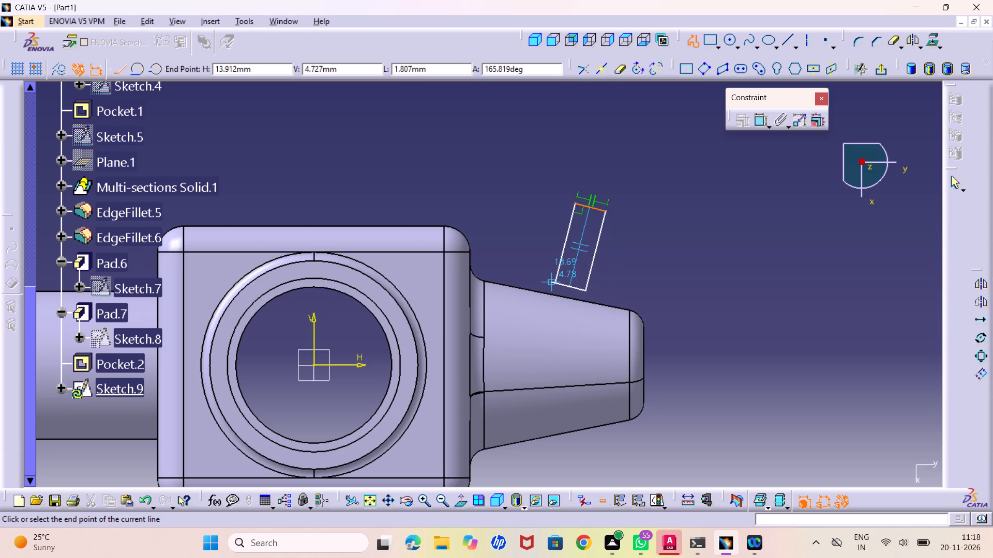
click(555, 284)
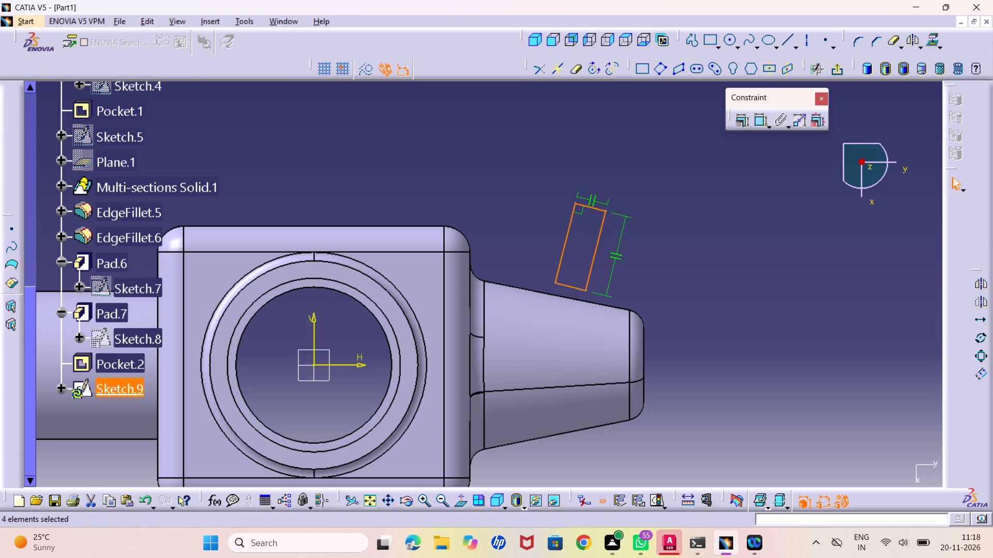
click(674, 273)
Dimension the tilted rectangle's short upper edge and set its length to 2.5/1, giving 2.5 mm.
middle_click(670, 226)
right_click(672, 230)
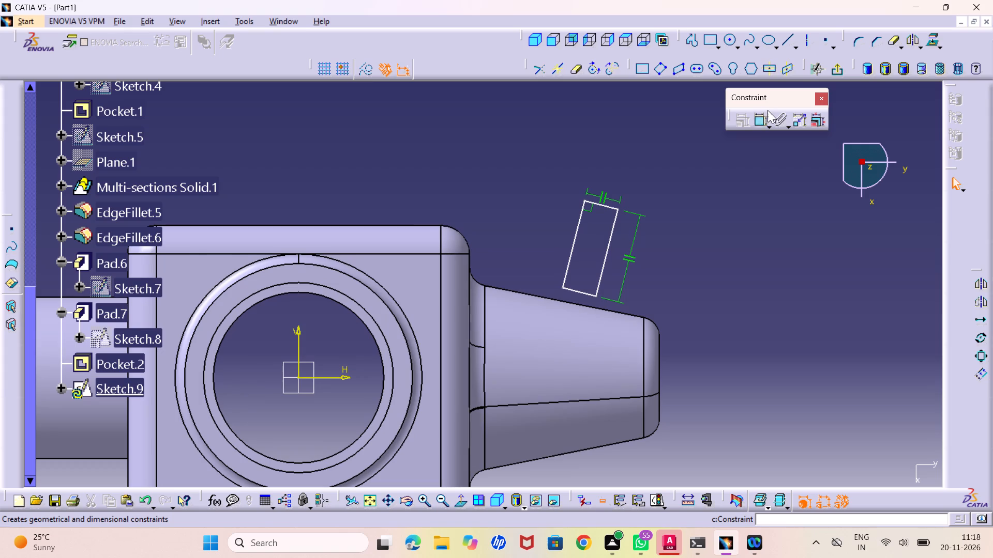
double_click(757, 120)
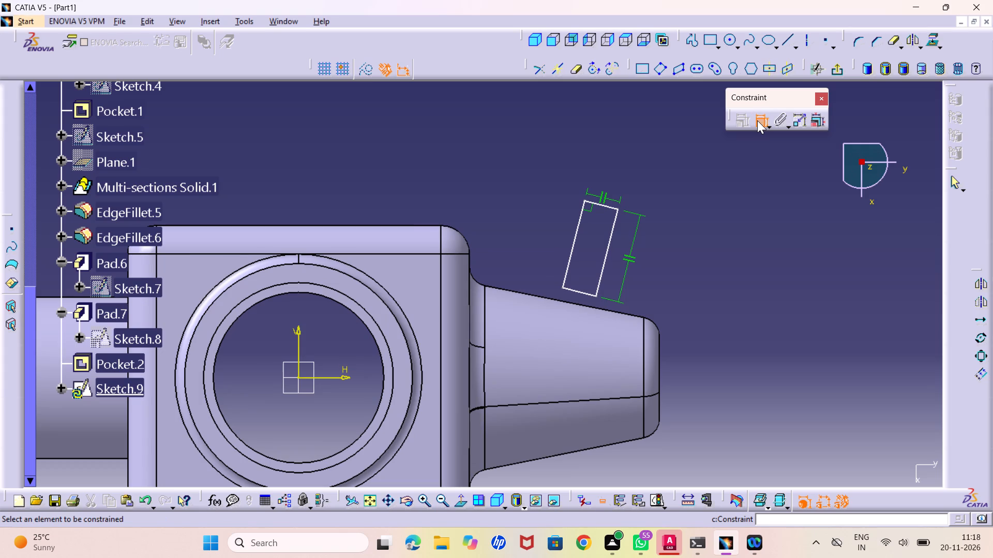
click(606, 205)
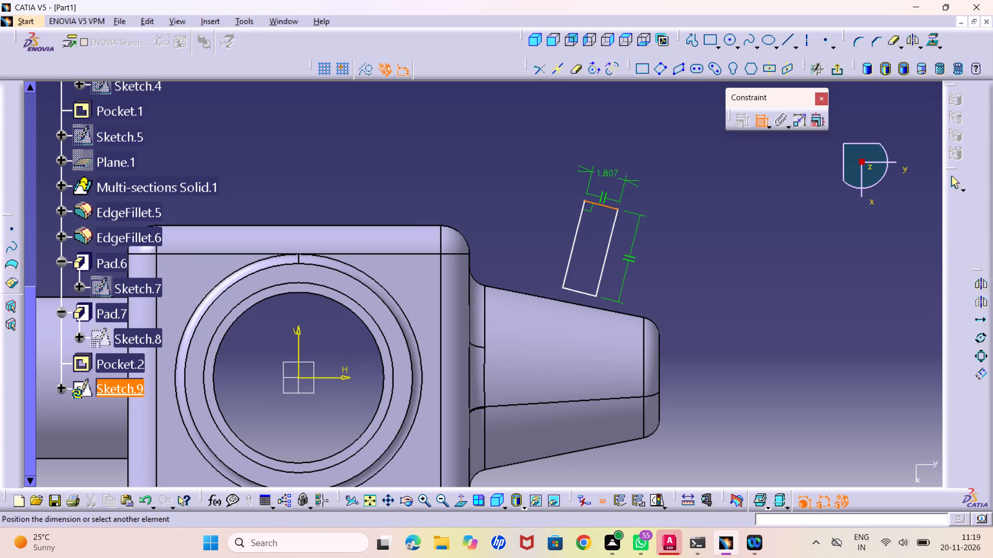
click(619, 165)
double_click(612, 160)
text(2.5)
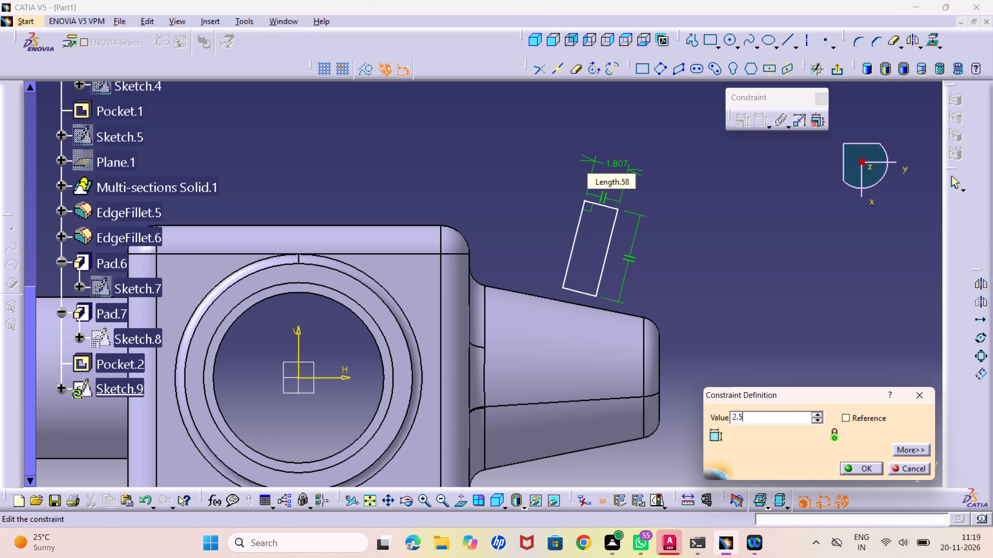
text(/1)
key(Return)
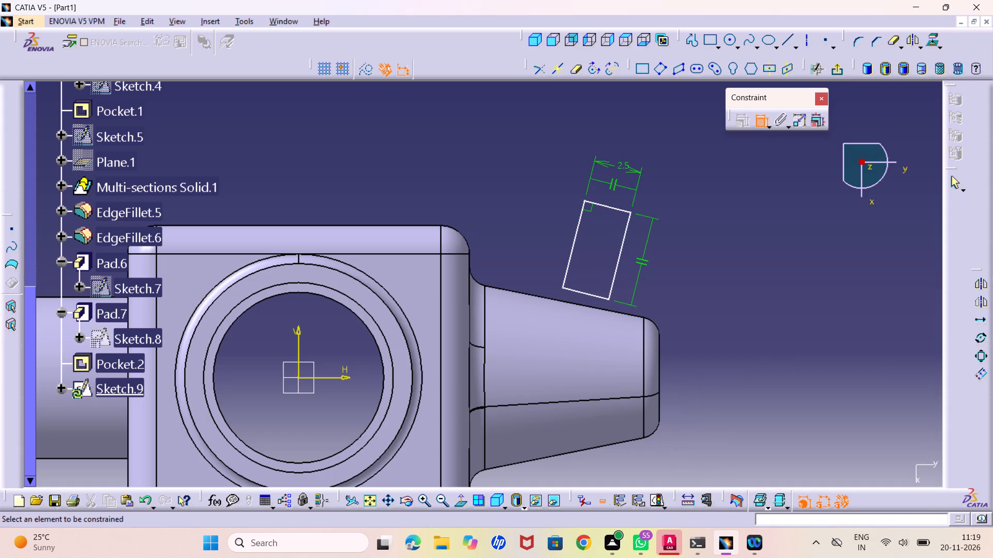
Set the length of the tilted rectangle's short upper edge to 2.5/2, giving 1.25 mm.
double_click(625, 168)
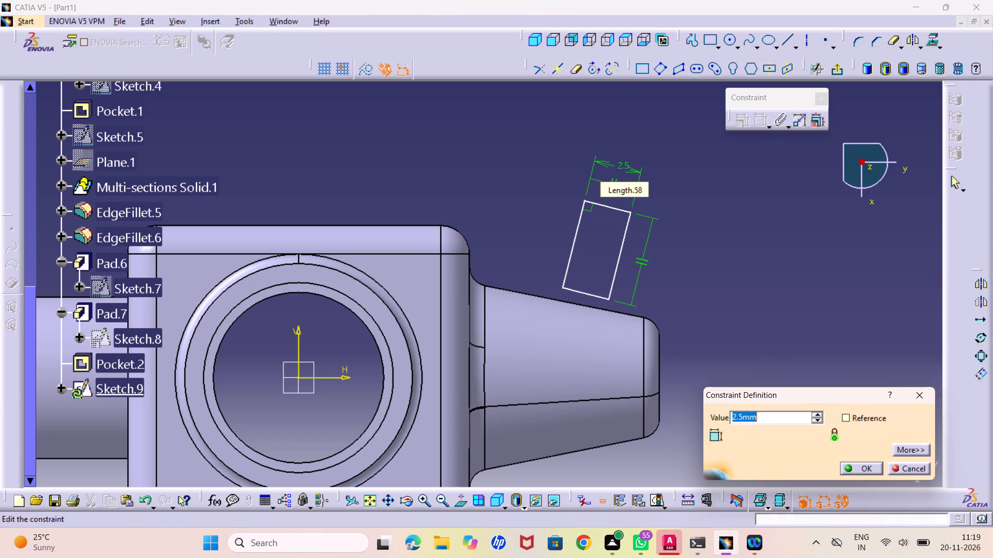
text(2.5/)
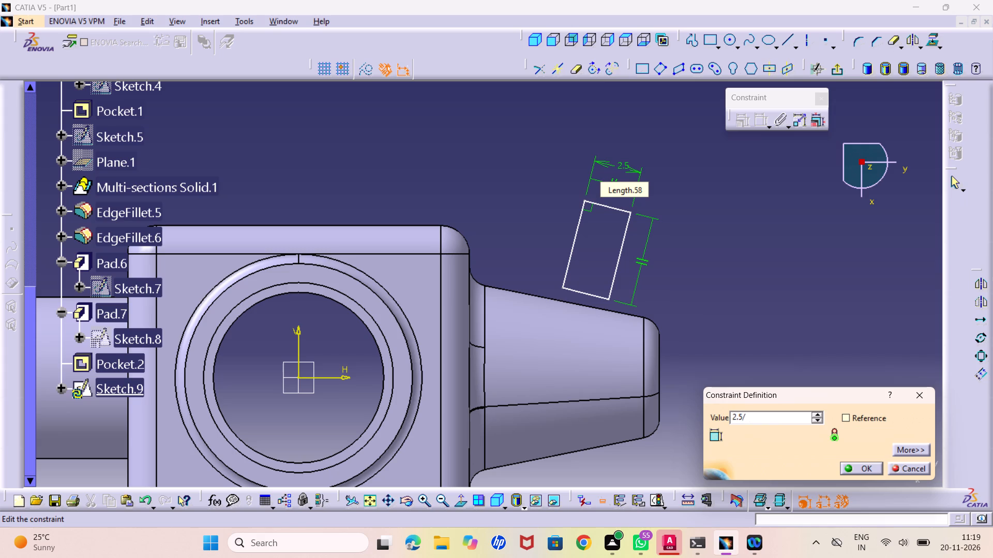
key(2)
key(Return)
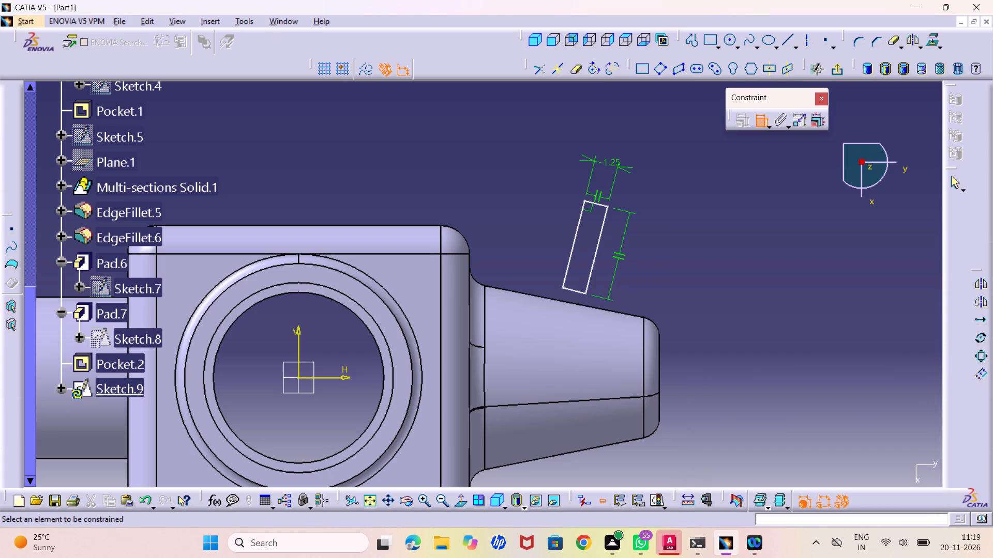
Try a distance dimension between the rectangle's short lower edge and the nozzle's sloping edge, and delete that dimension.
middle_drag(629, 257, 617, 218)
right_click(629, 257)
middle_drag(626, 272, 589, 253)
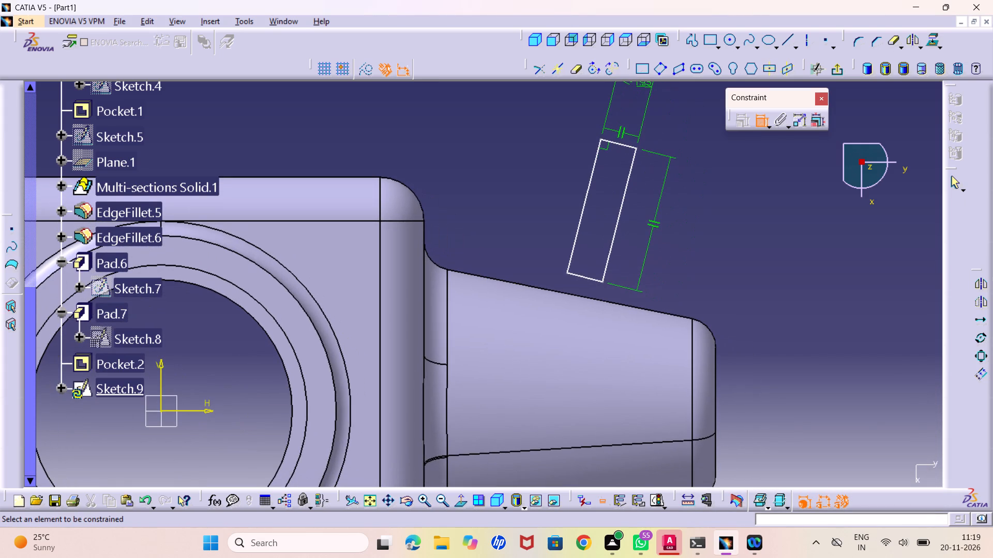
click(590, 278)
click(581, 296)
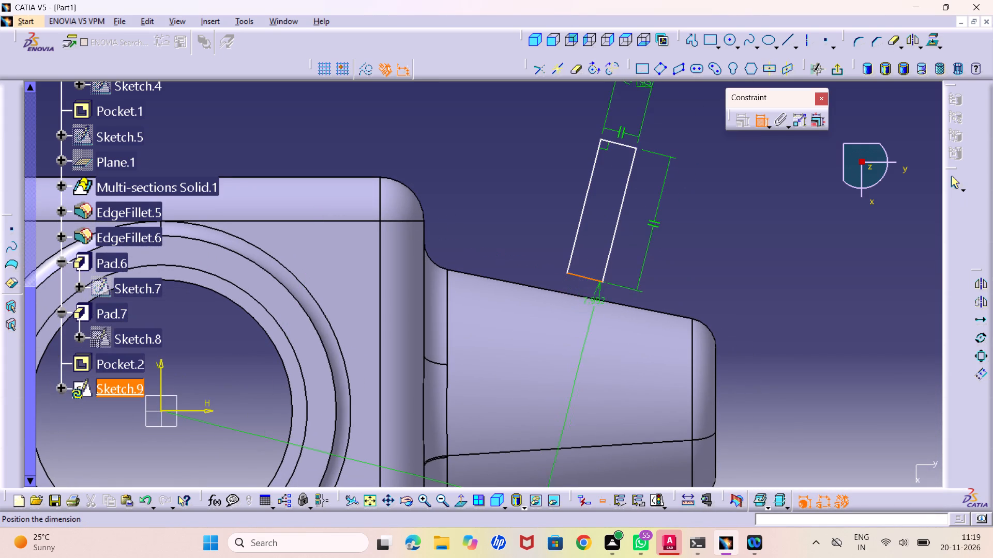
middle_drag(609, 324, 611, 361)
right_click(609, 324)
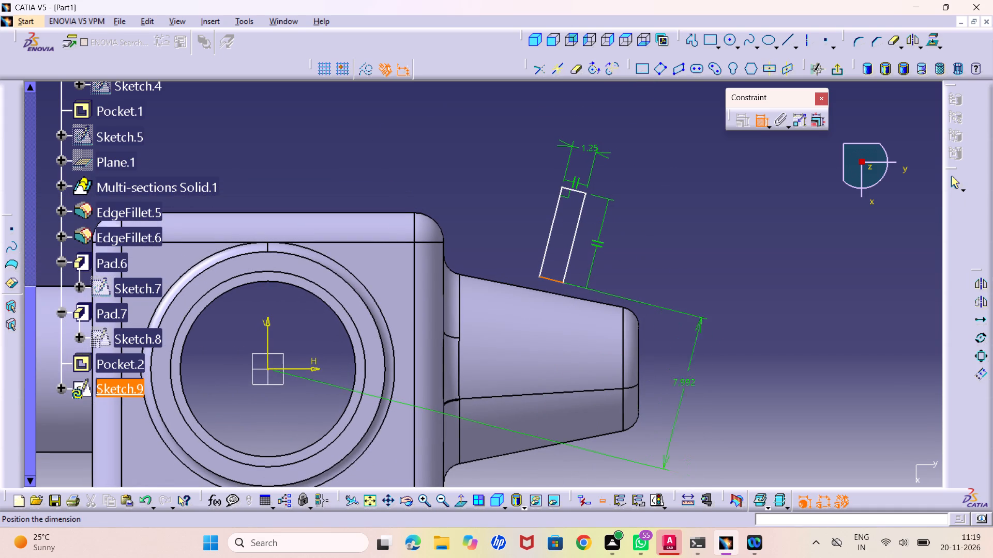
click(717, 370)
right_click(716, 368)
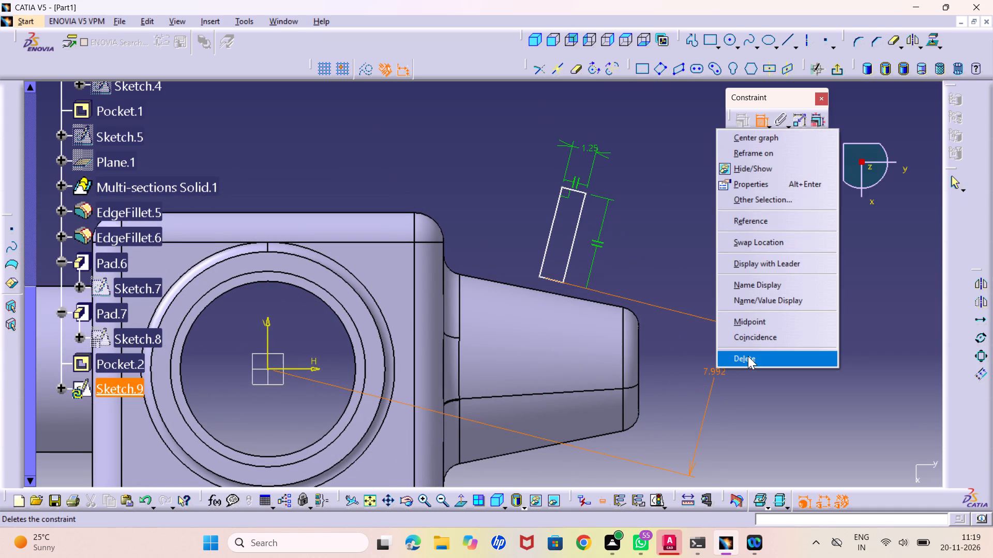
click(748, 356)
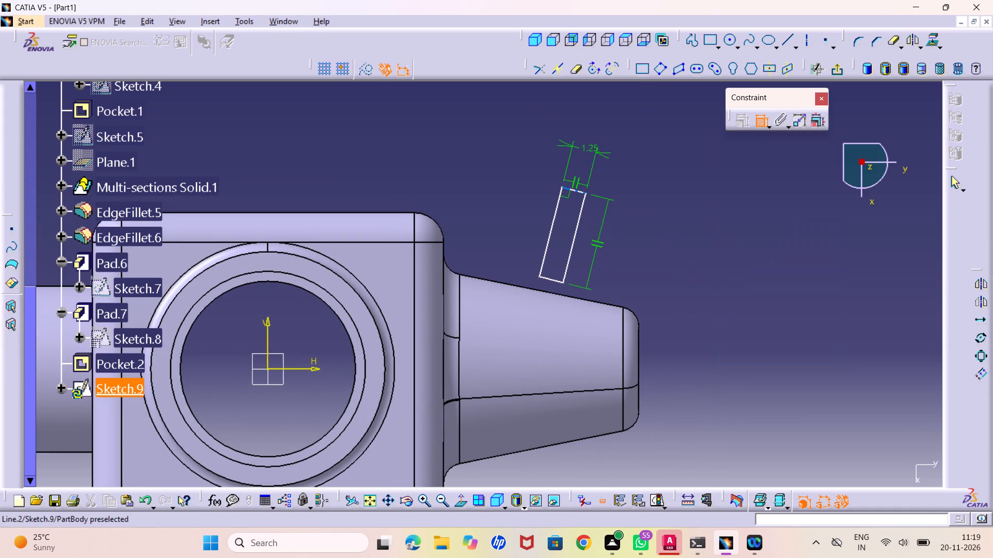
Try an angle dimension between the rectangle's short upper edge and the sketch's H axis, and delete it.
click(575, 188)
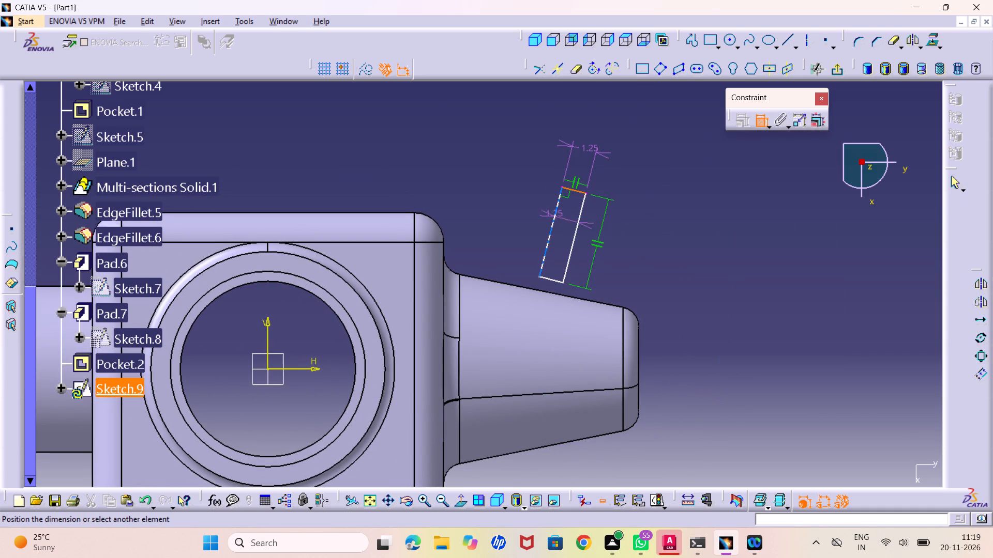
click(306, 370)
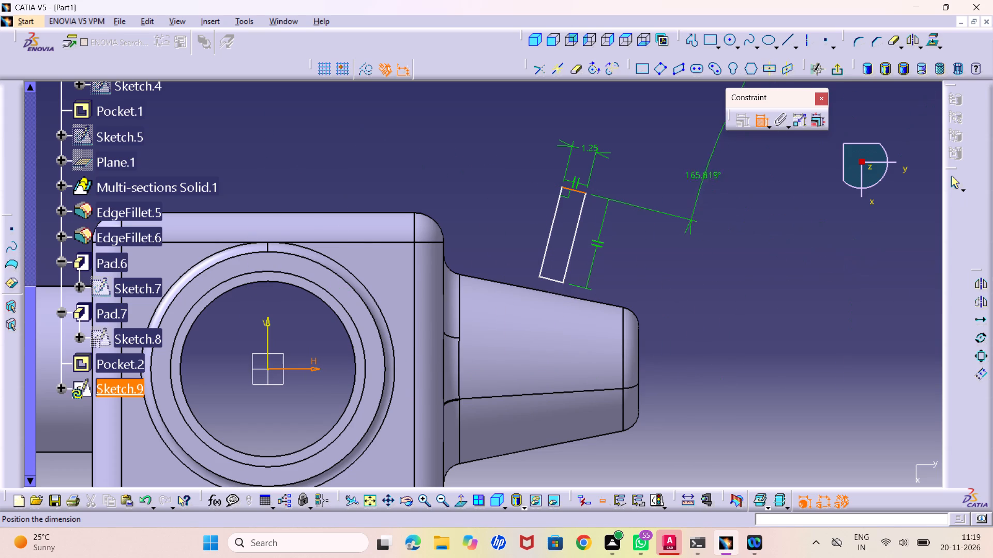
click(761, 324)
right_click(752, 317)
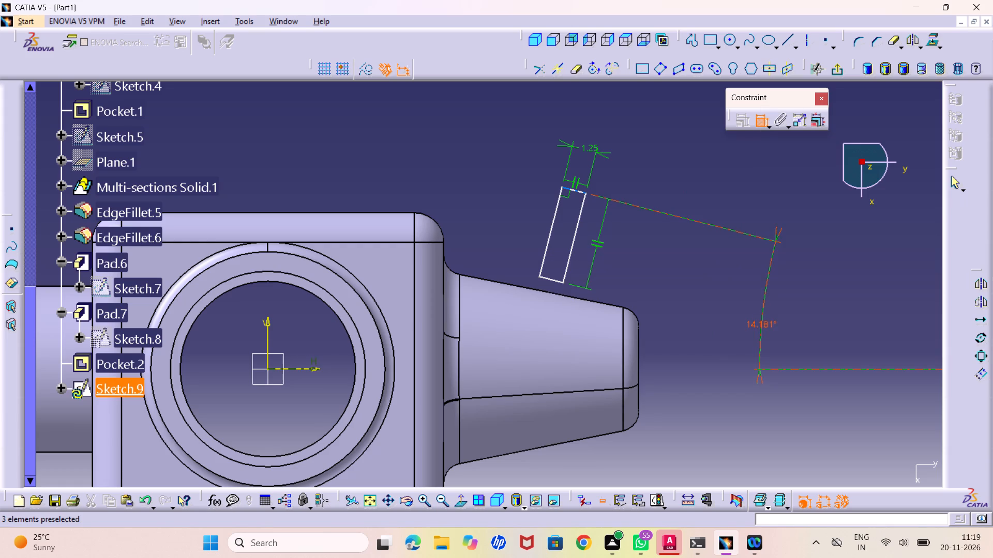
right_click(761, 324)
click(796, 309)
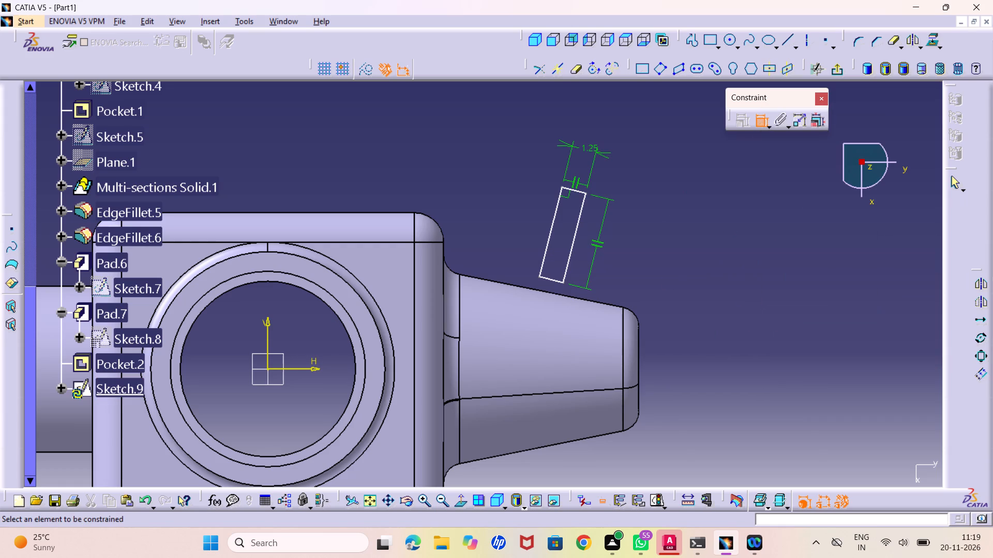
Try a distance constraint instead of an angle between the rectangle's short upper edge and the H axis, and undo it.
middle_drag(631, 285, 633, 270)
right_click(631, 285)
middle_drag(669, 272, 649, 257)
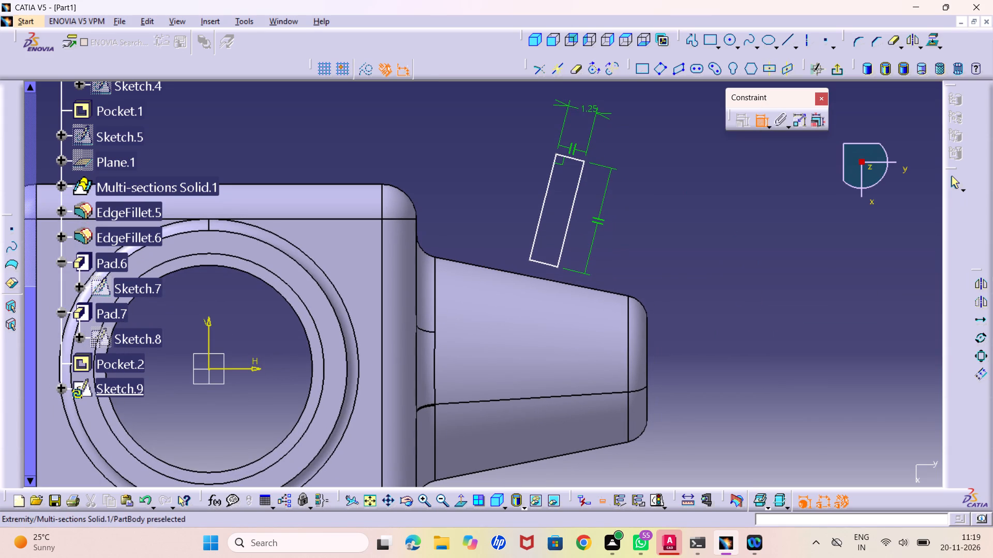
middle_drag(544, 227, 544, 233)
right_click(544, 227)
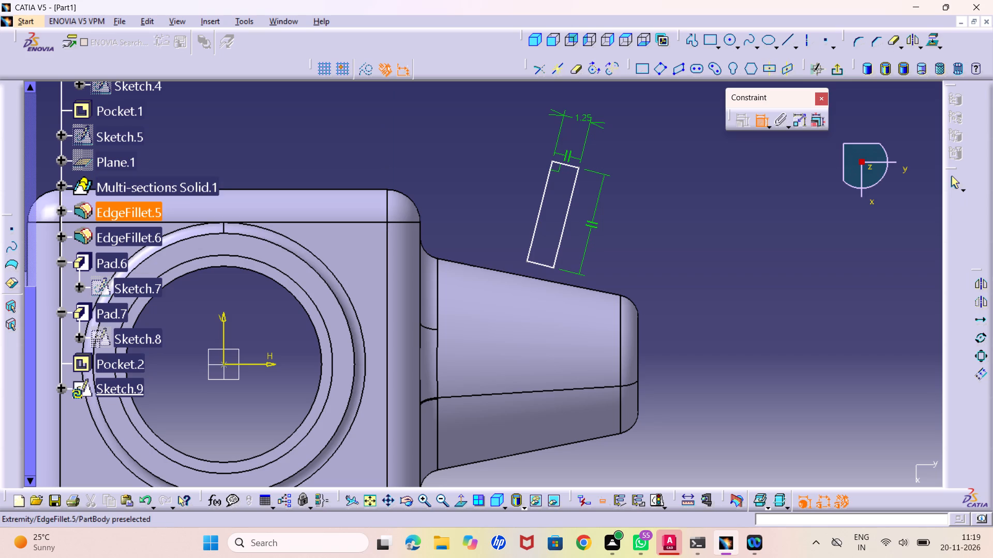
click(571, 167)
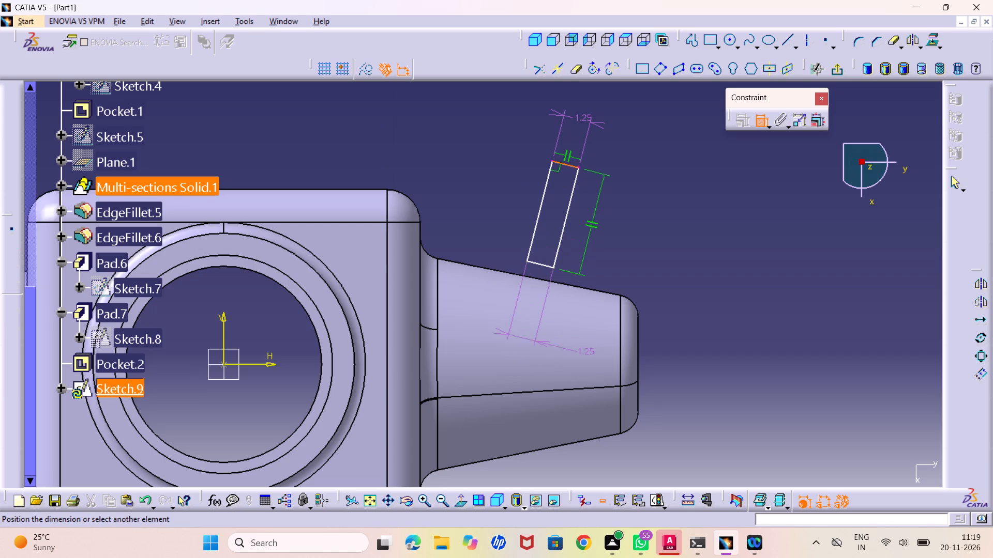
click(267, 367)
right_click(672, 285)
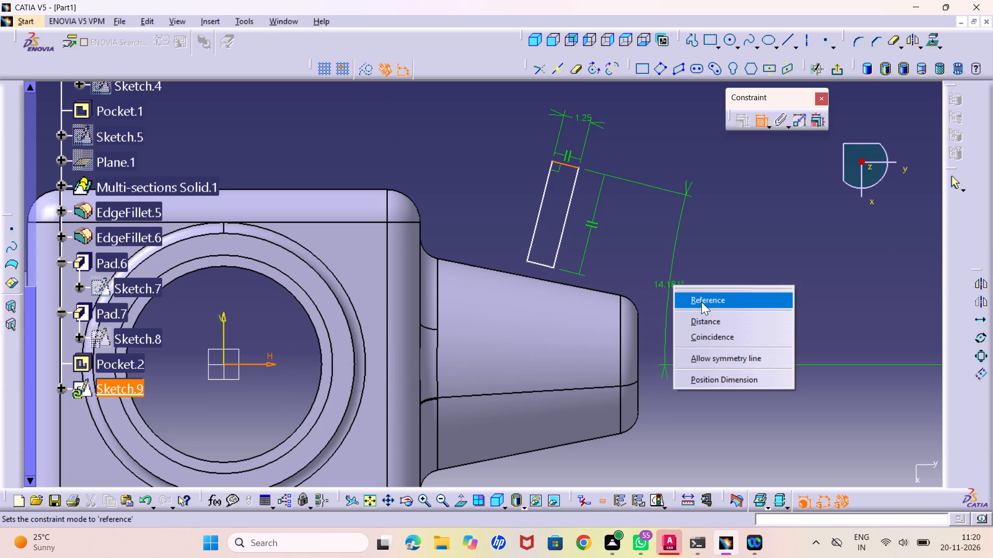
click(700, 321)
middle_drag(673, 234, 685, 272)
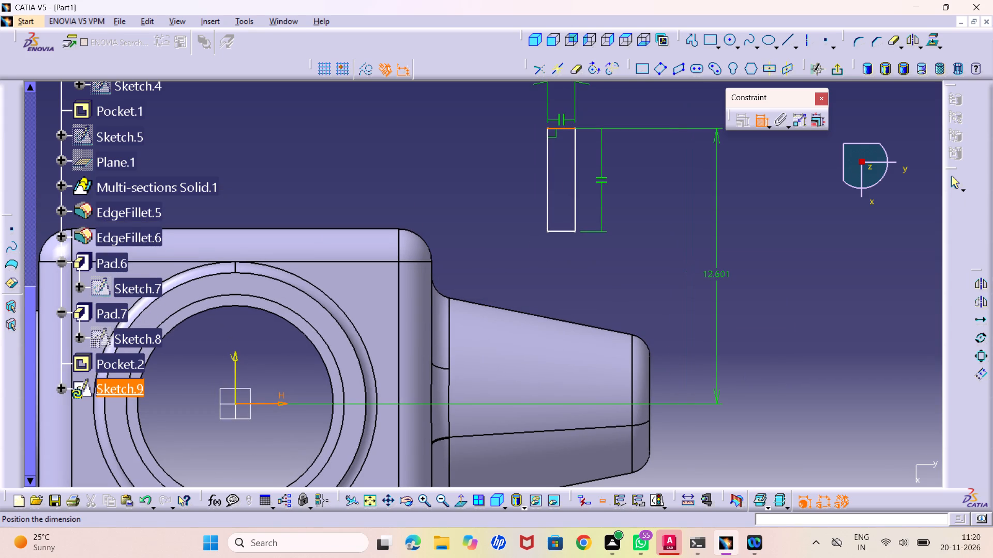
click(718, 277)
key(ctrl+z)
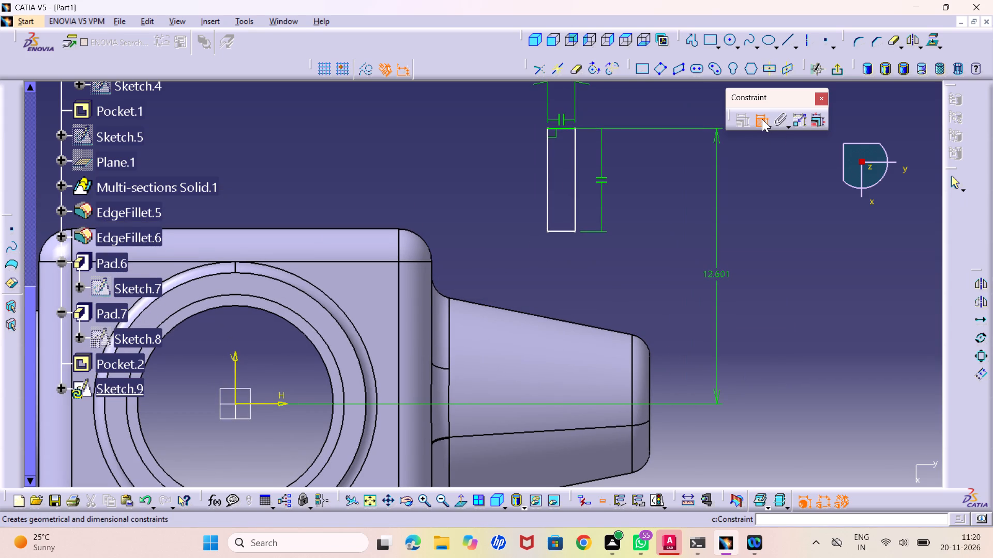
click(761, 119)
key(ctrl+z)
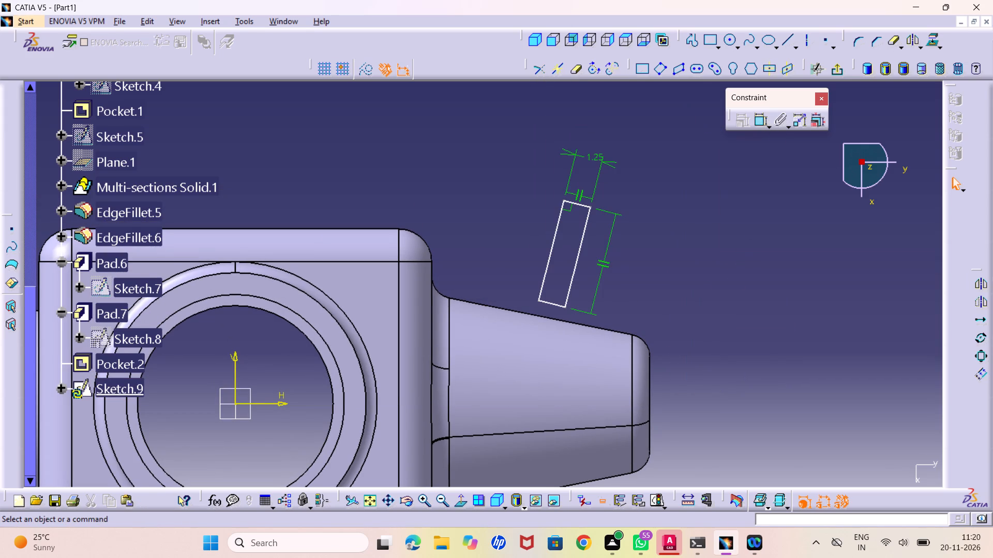
Add another constraint to the tilted rectangle above the nozzle's sloping edge.
double_click(761, 122)
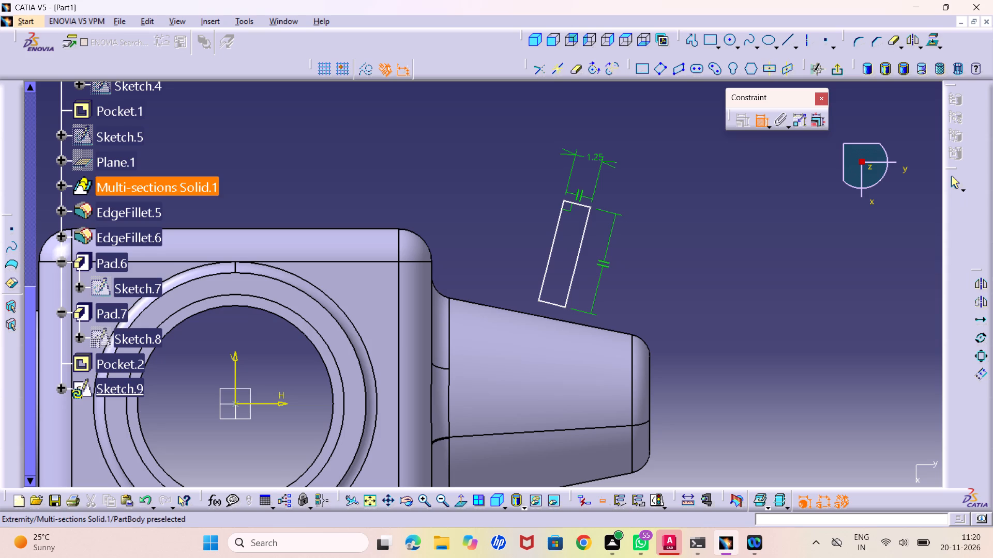
middle_drag(634, 254, 637, 283)
right_click(634, 254)
middle_drag(631, 317, 627, 304)
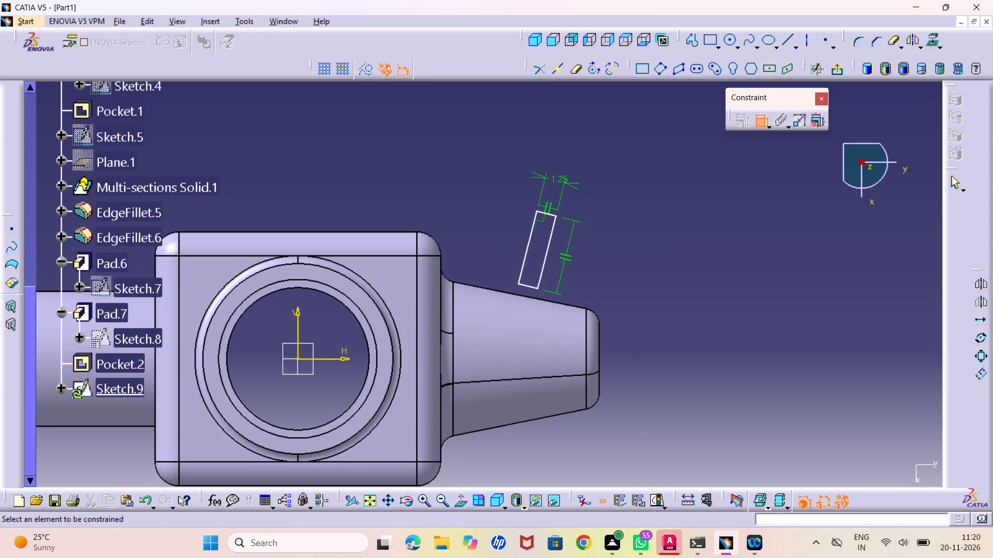
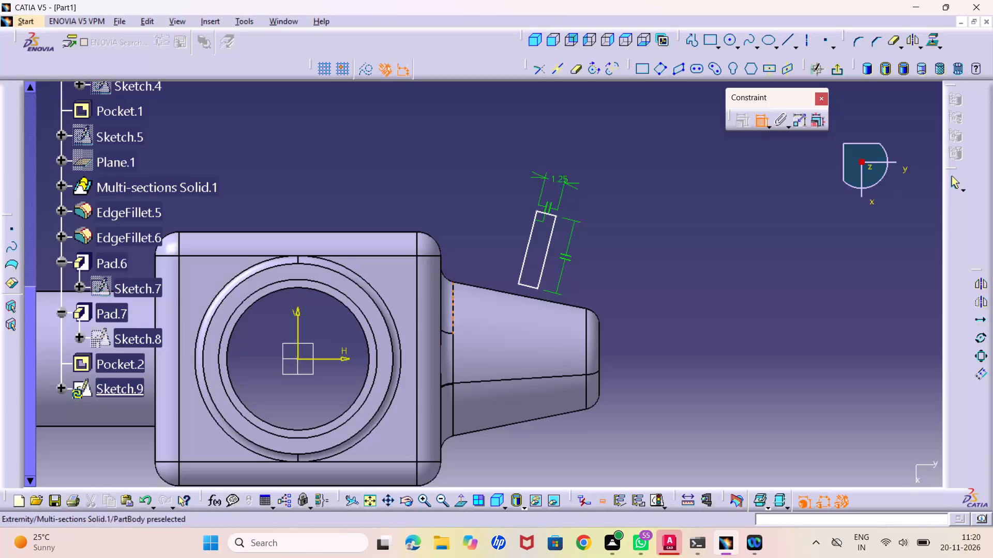
Draw a horizontal axis about 30 mm long from the sketch origin along H, through and past the nozzle.
middle_drag(324, 344, 333, 372)
right_click(324, 344)
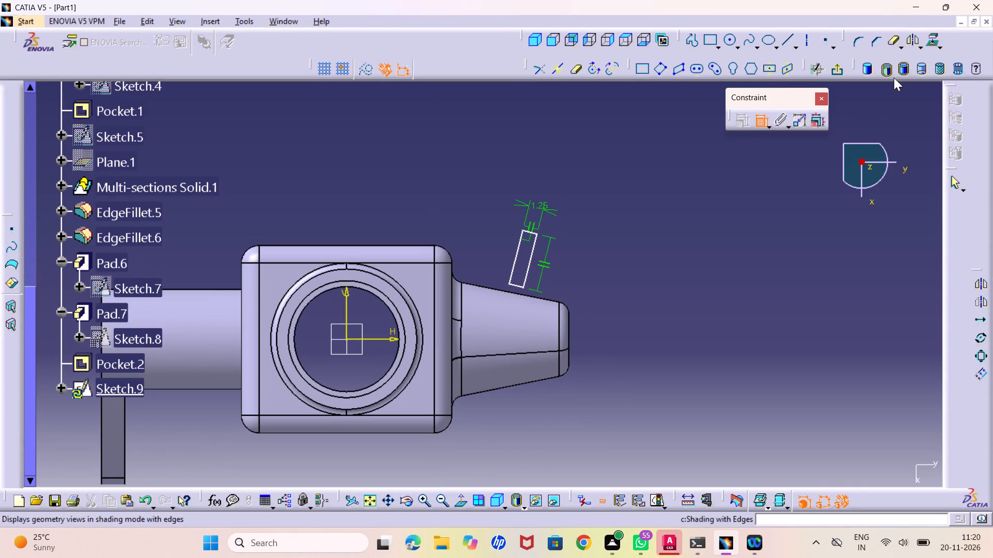
click(804, 44)
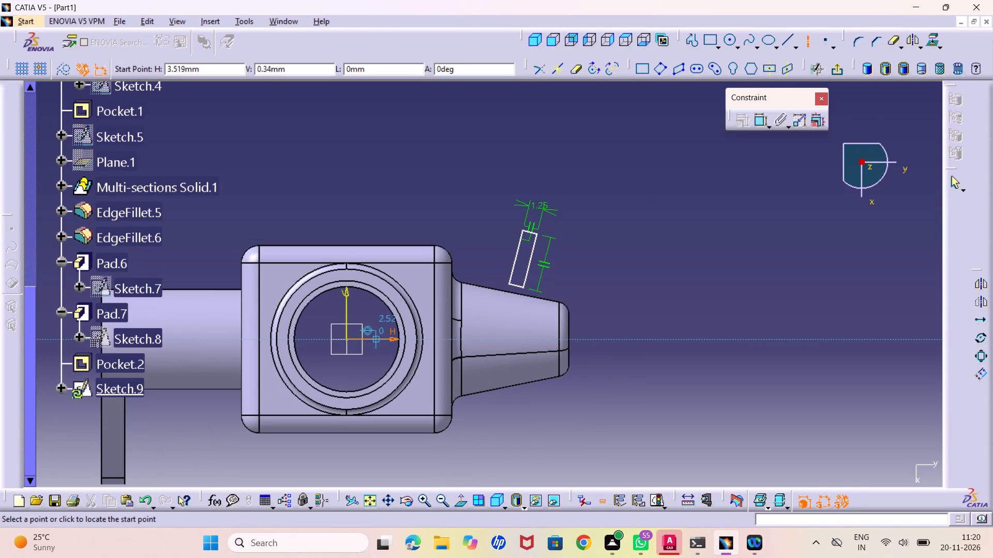
click(345, 339)
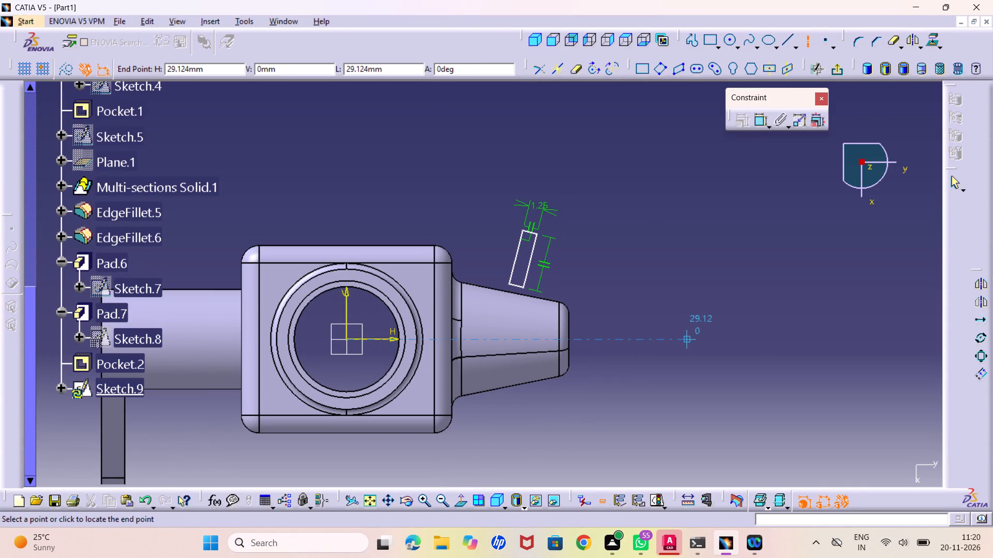
click(699, 336)
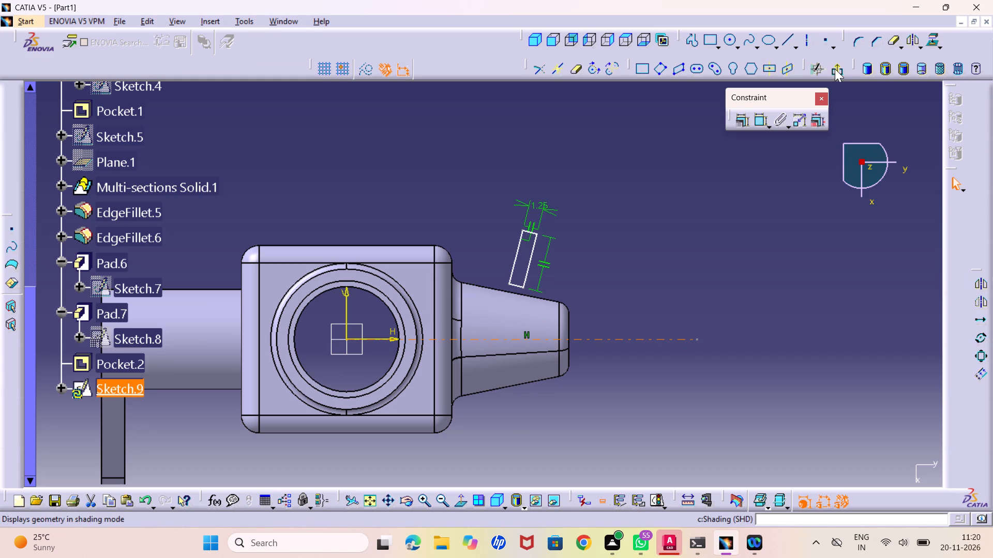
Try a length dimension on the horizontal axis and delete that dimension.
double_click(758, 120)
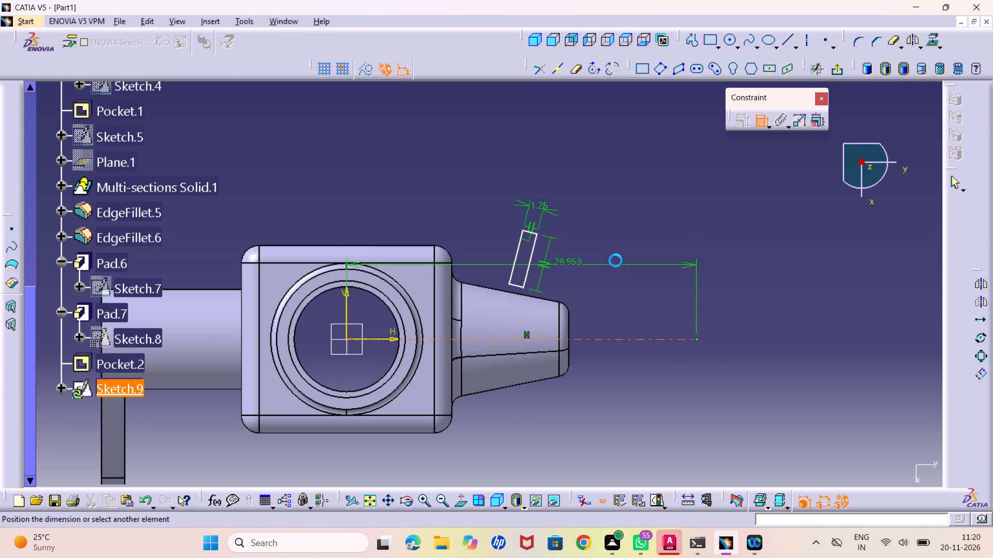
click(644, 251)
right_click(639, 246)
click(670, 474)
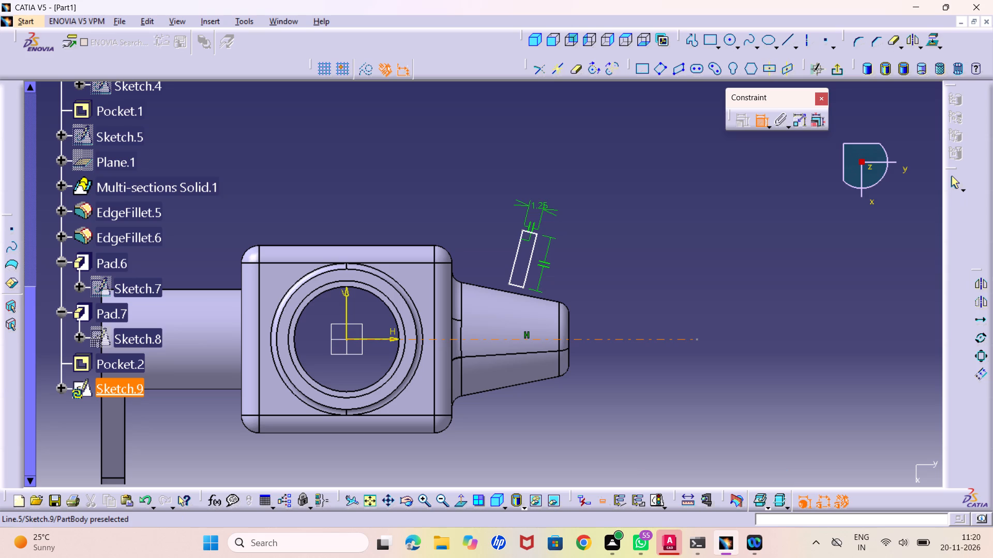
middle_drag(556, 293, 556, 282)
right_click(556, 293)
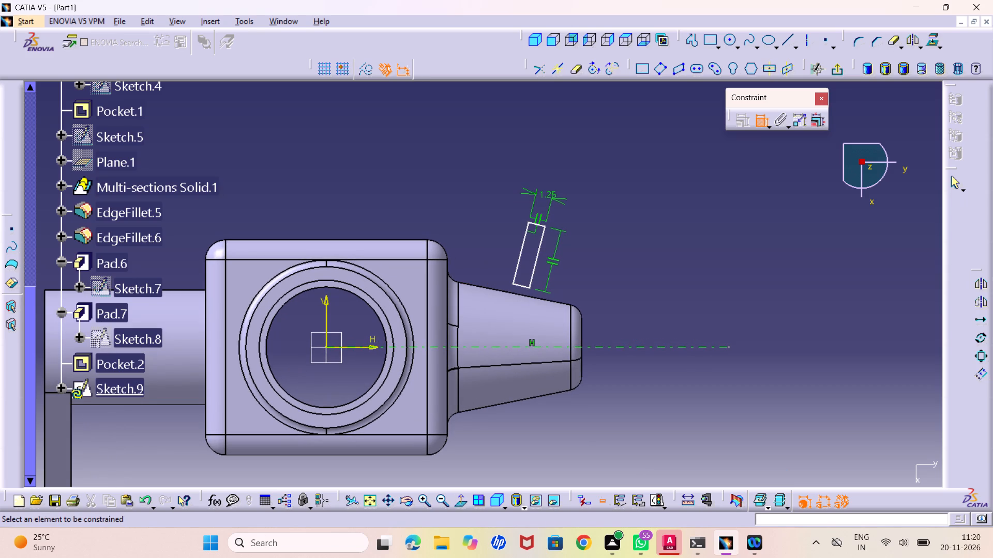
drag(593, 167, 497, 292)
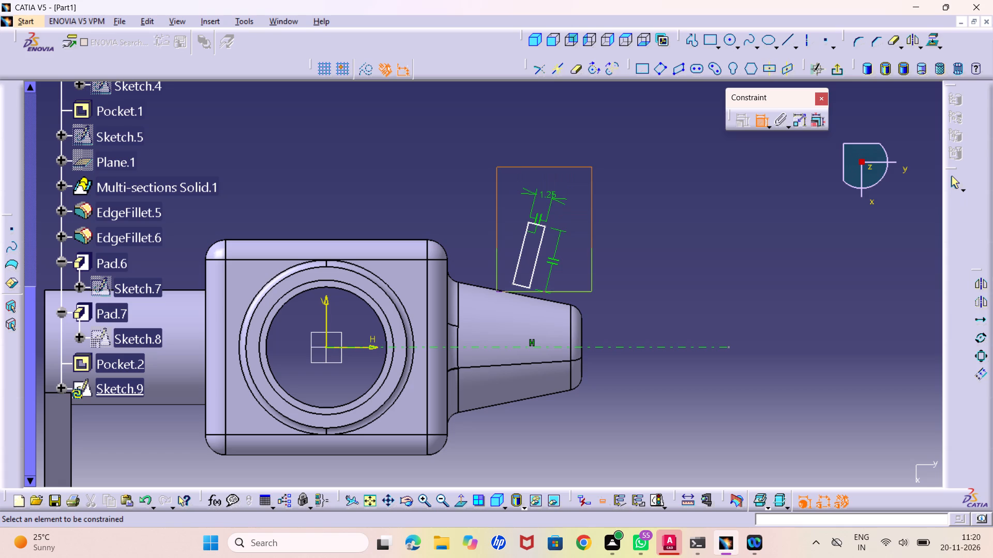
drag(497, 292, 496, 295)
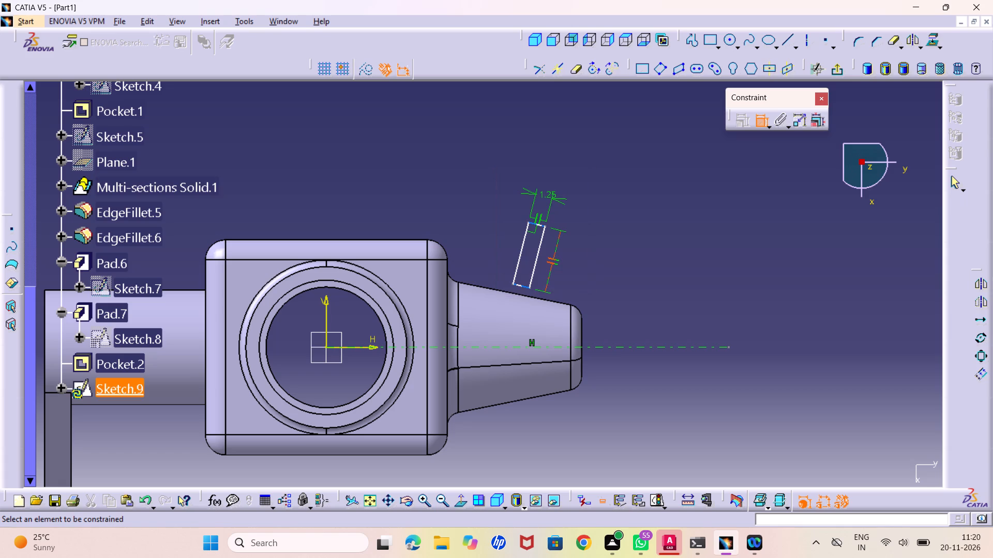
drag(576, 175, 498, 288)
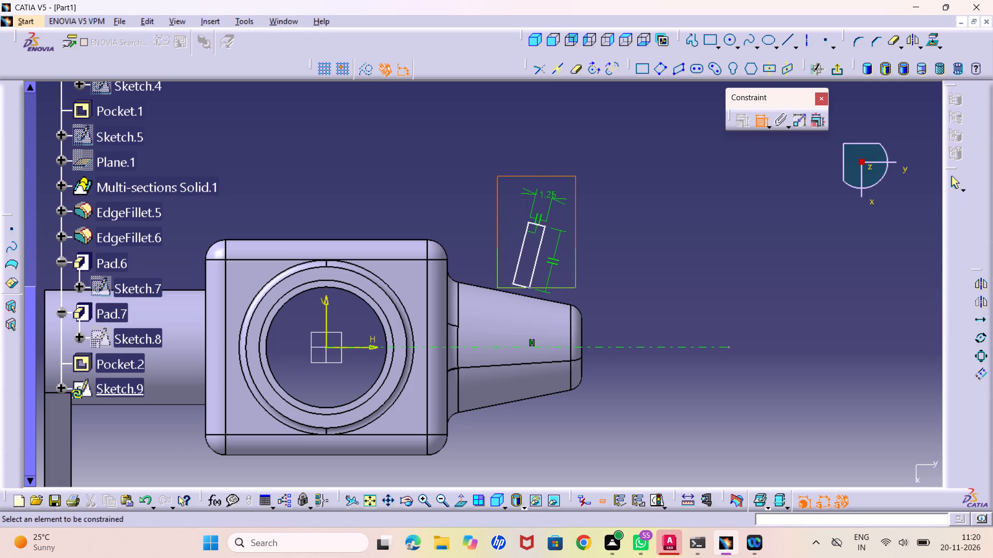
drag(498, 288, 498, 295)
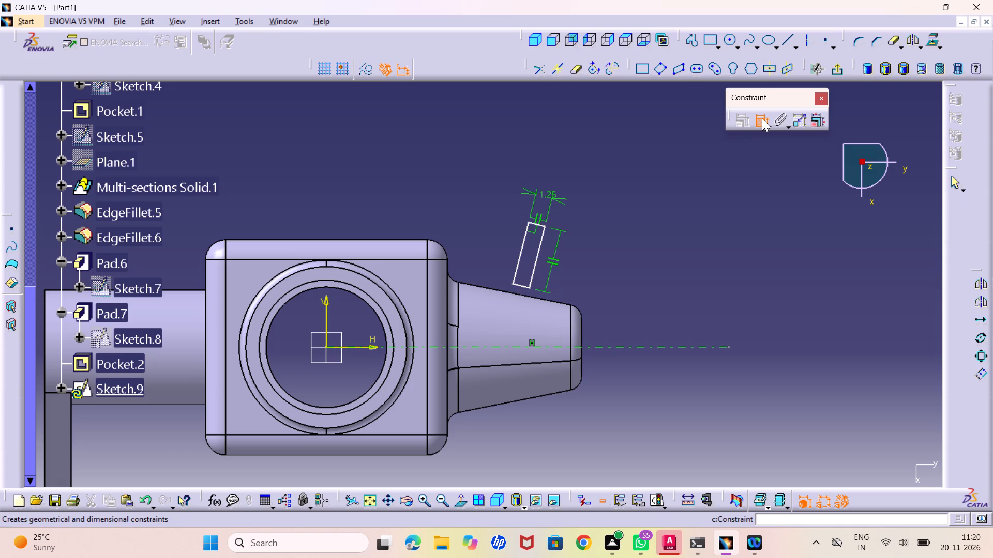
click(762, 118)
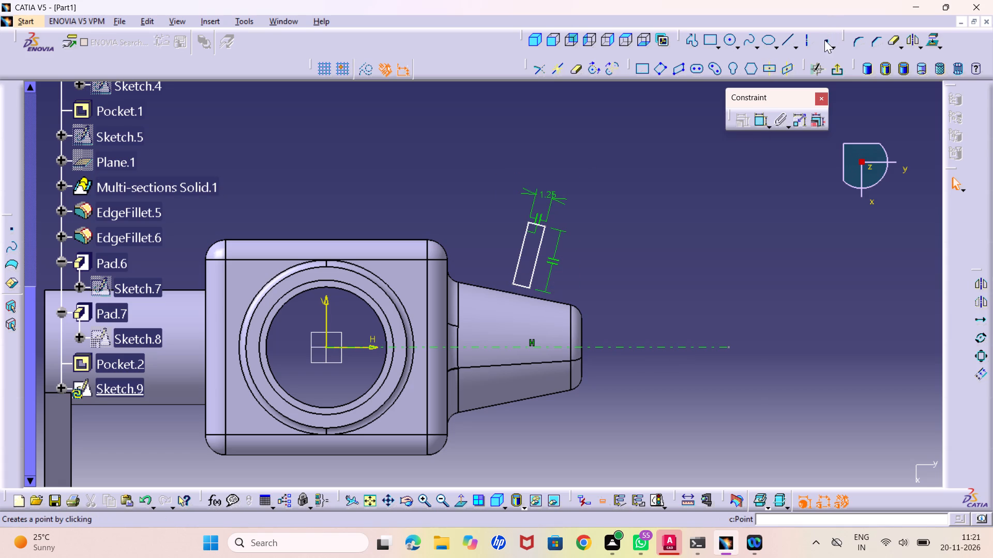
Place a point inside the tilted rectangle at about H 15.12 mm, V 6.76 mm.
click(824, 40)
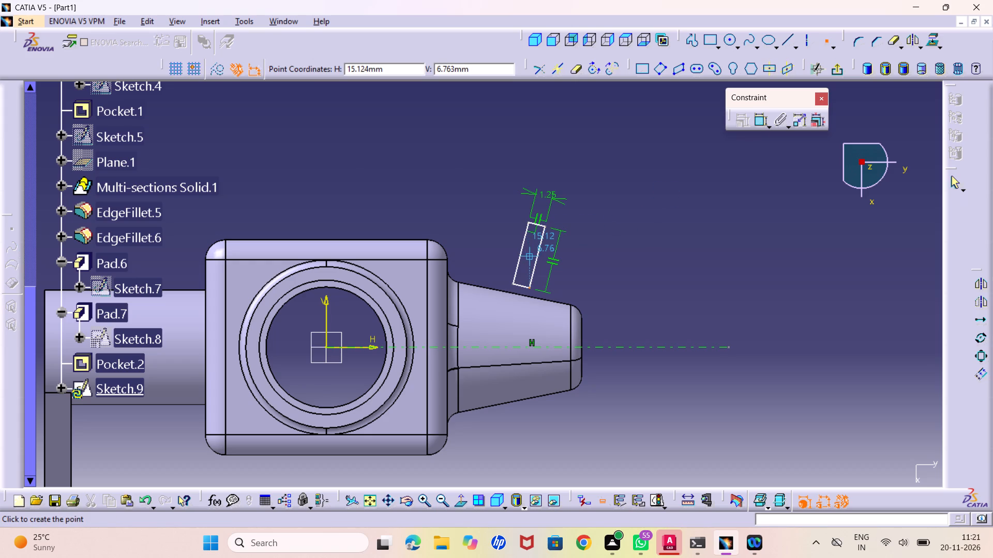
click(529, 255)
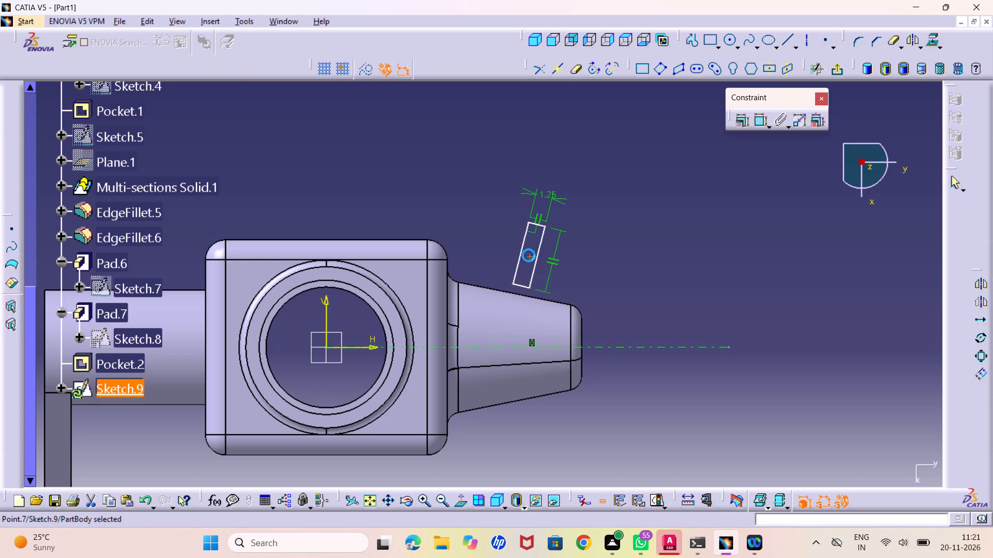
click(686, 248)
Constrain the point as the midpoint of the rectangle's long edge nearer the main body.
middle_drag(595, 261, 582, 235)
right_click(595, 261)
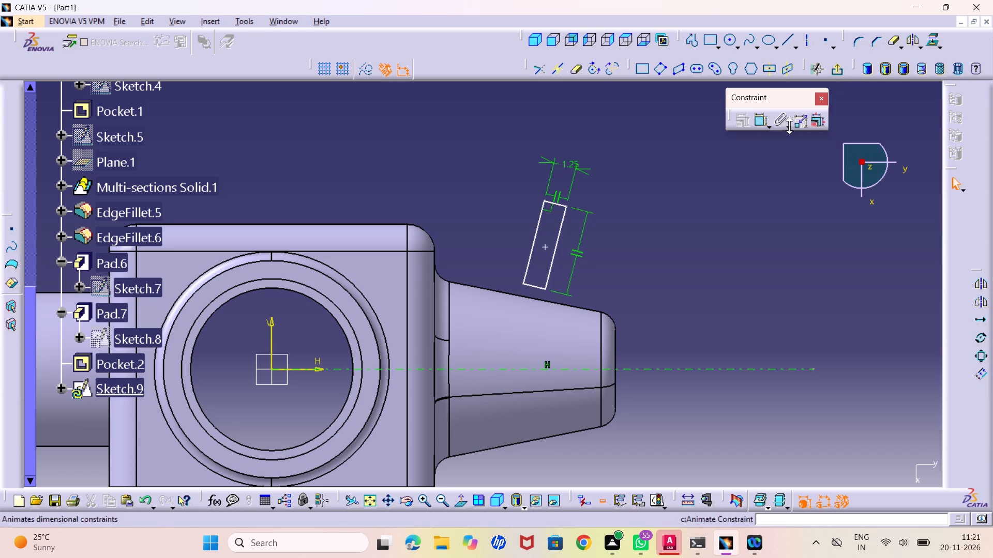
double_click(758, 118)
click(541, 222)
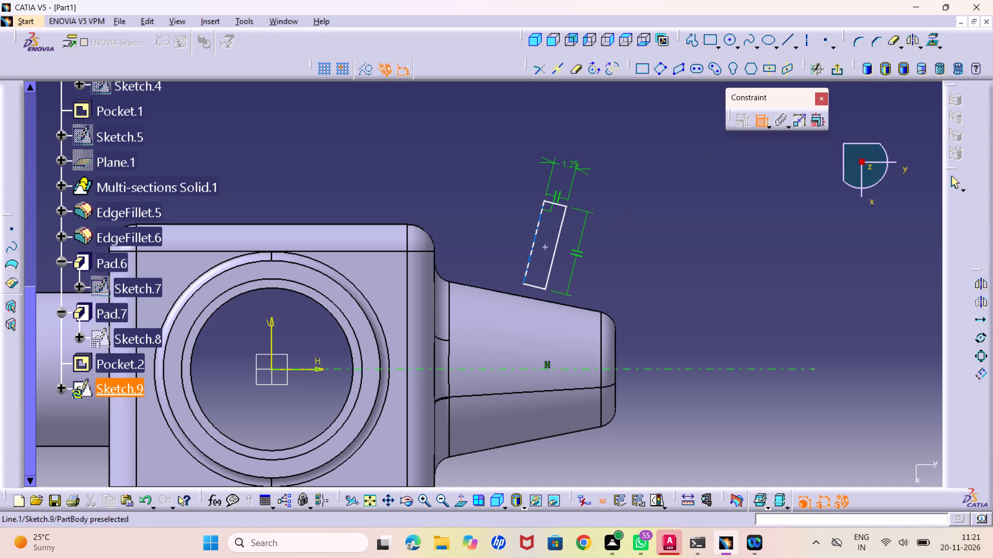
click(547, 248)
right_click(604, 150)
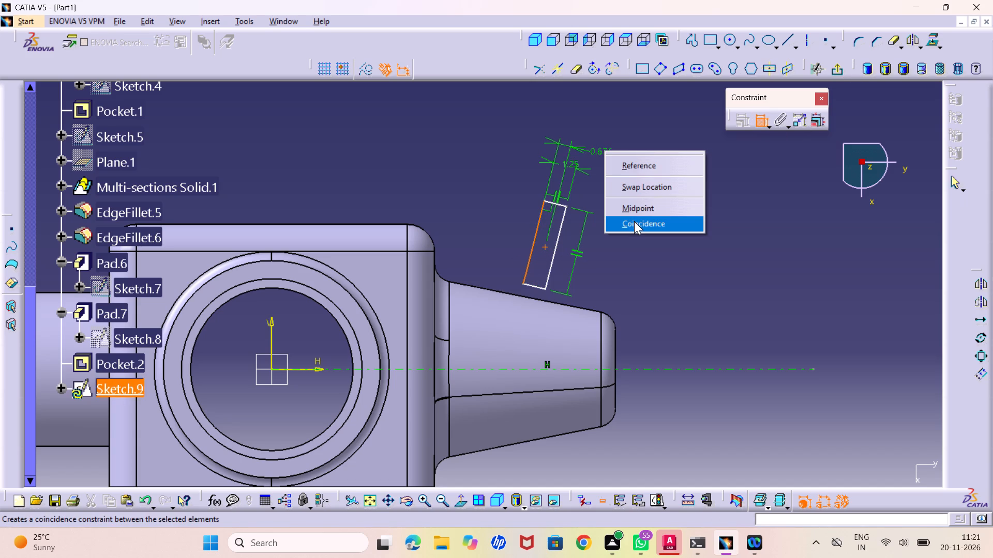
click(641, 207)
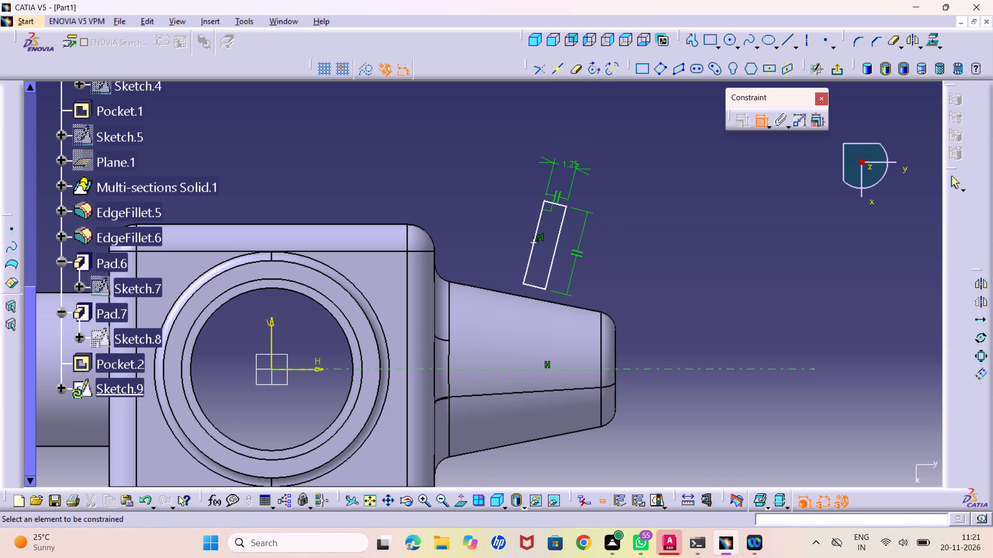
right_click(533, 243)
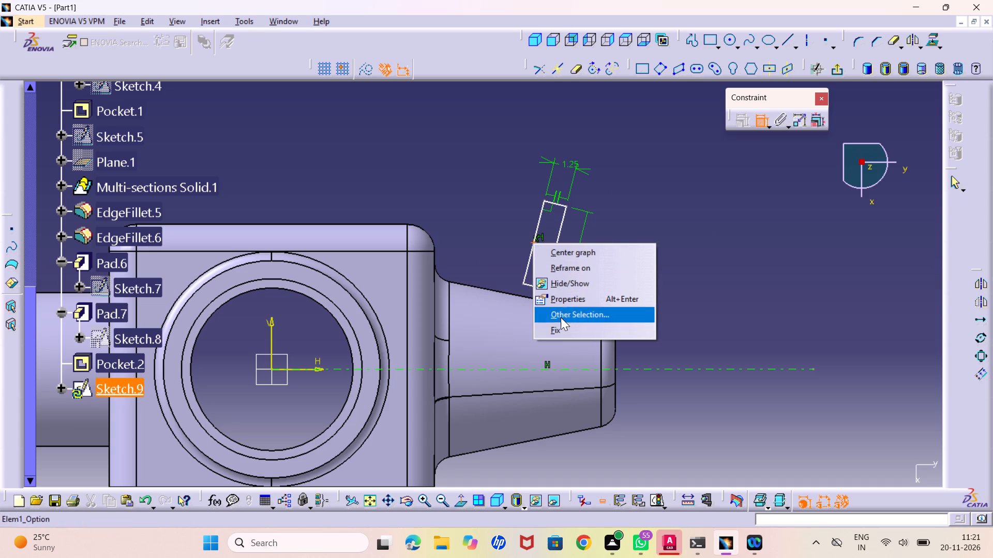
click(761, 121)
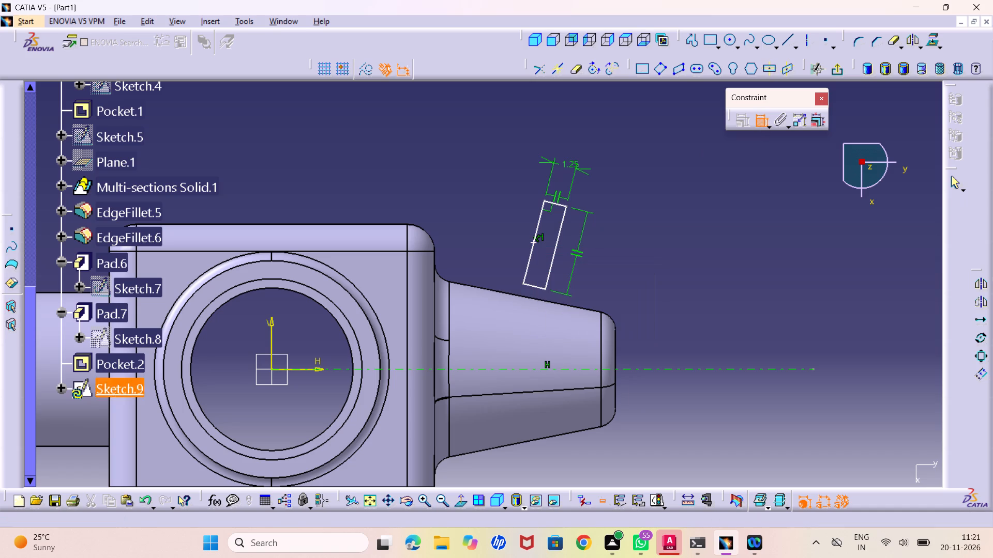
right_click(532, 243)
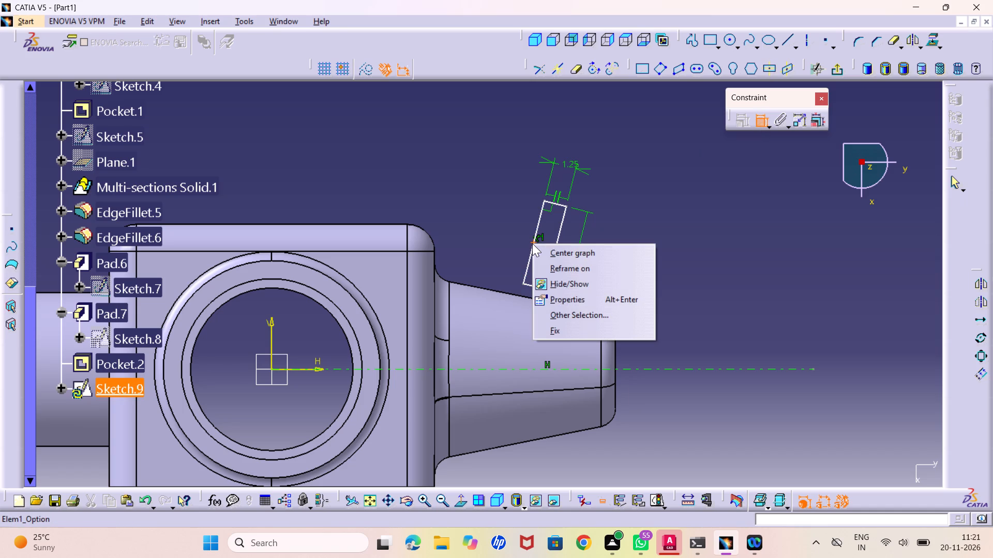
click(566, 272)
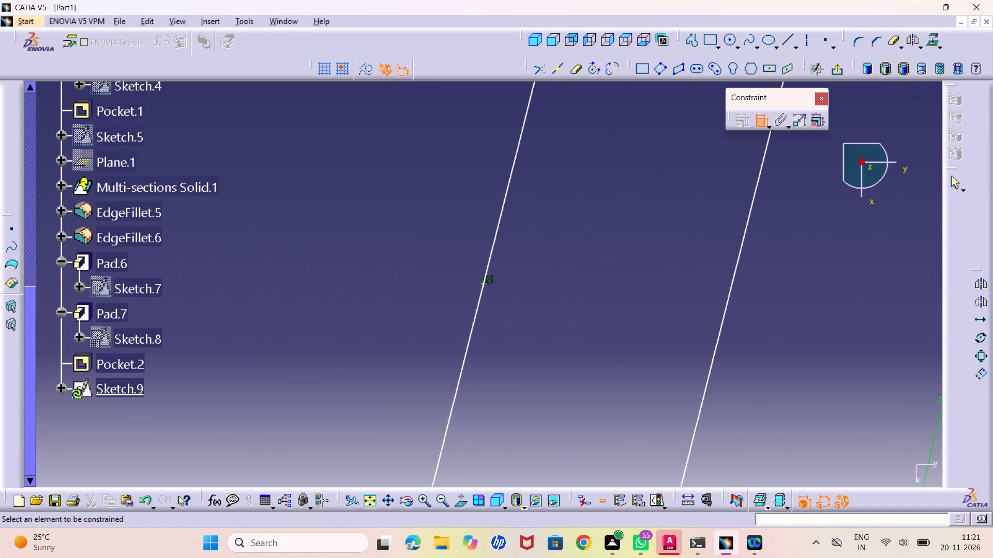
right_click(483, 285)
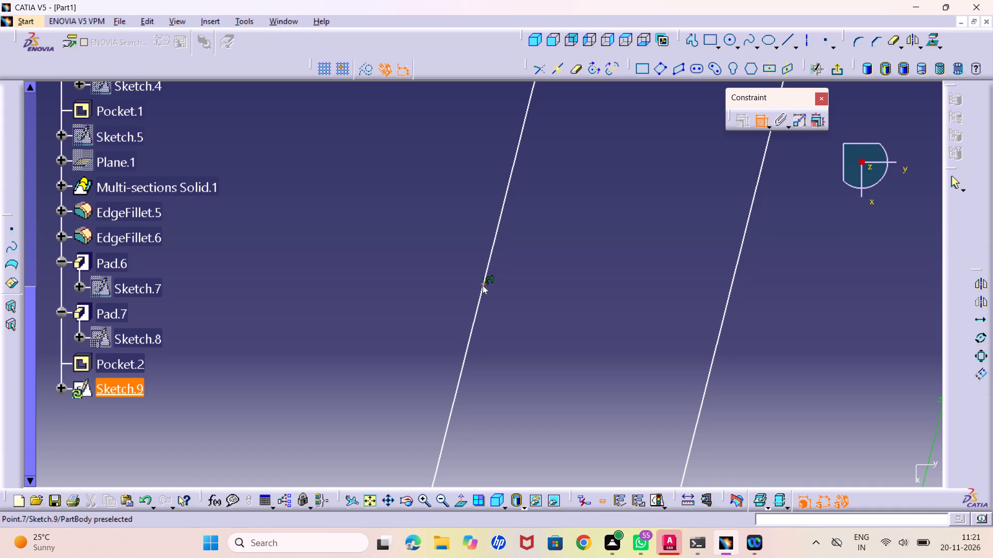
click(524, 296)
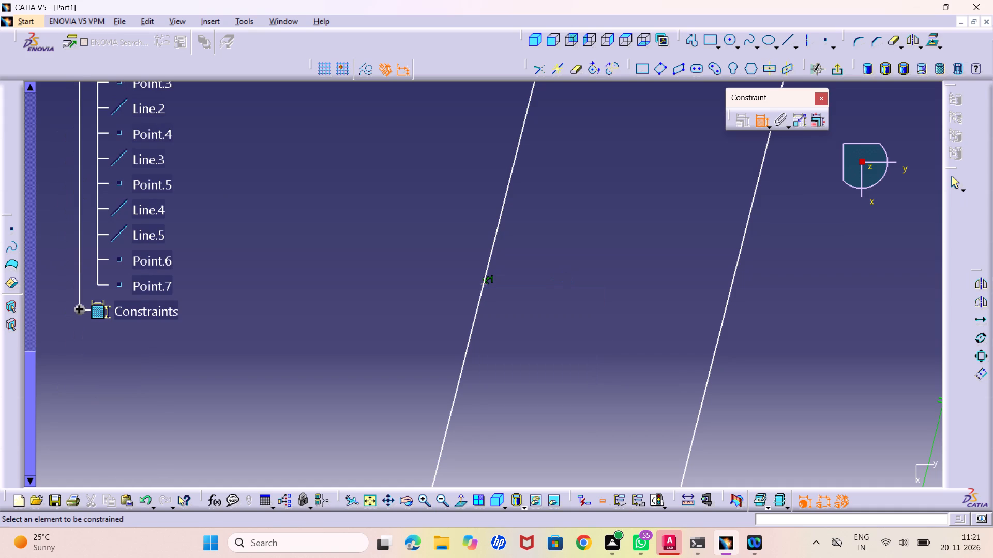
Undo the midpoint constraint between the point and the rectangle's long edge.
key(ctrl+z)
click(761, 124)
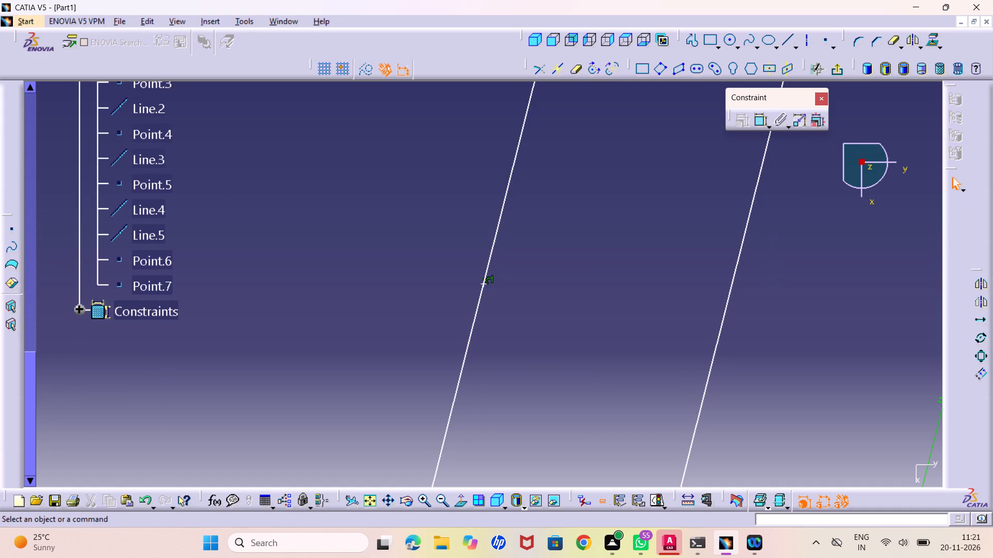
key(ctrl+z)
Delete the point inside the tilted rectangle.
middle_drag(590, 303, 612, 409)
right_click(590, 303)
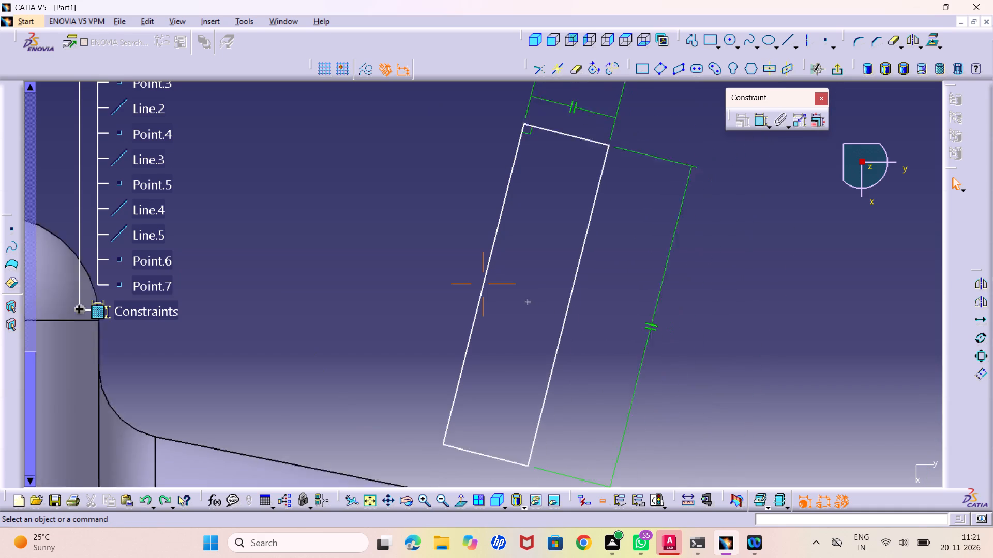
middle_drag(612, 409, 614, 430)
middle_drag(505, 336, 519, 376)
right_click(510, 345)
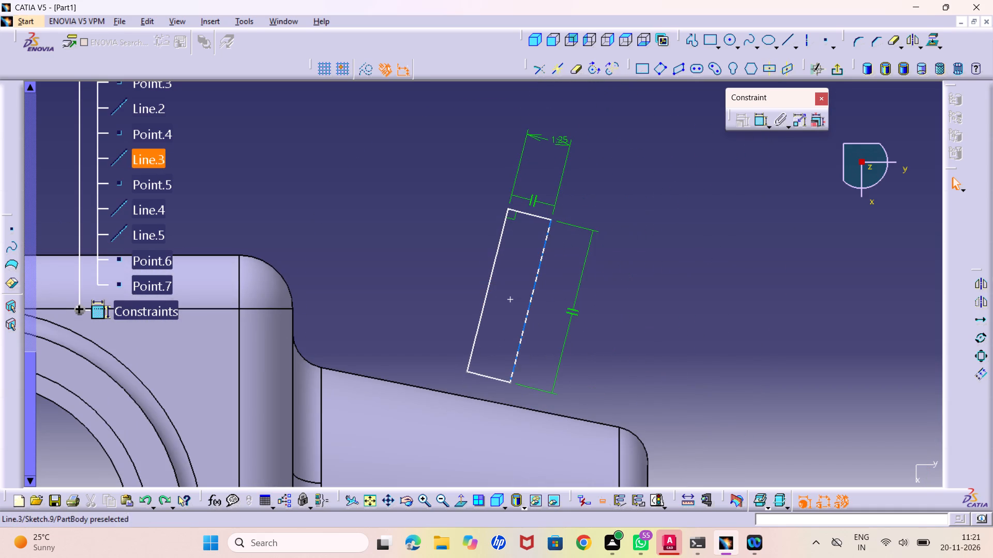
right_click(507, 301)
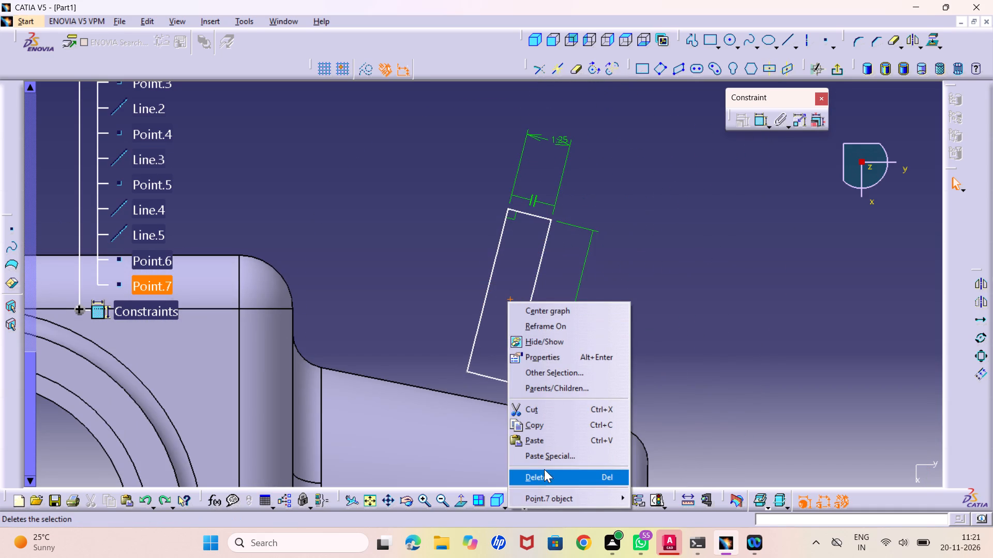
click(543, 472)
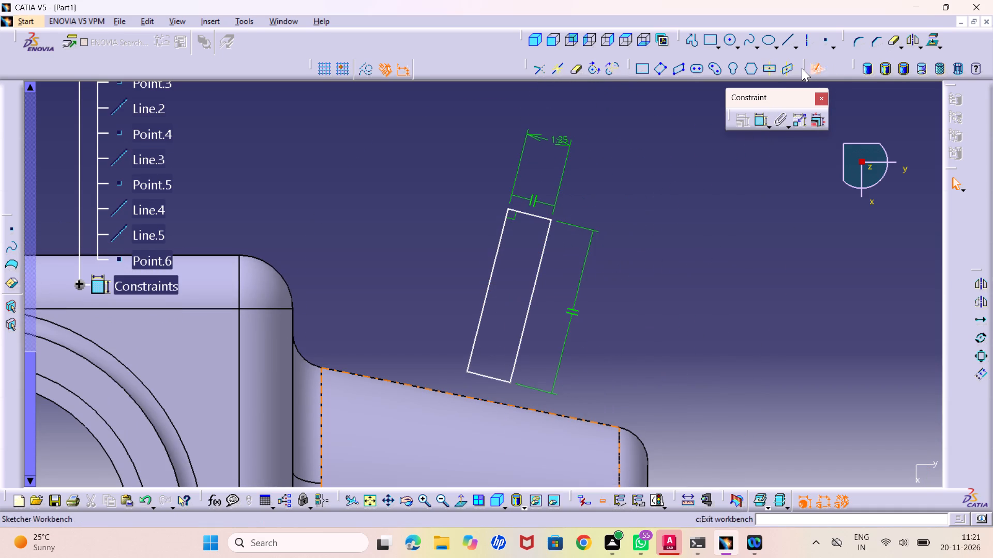
Draw a tilted axis about 6.2 mm long at about 74 degrees, running lengthwise through the middle of the rectangle.
click(810, 45)
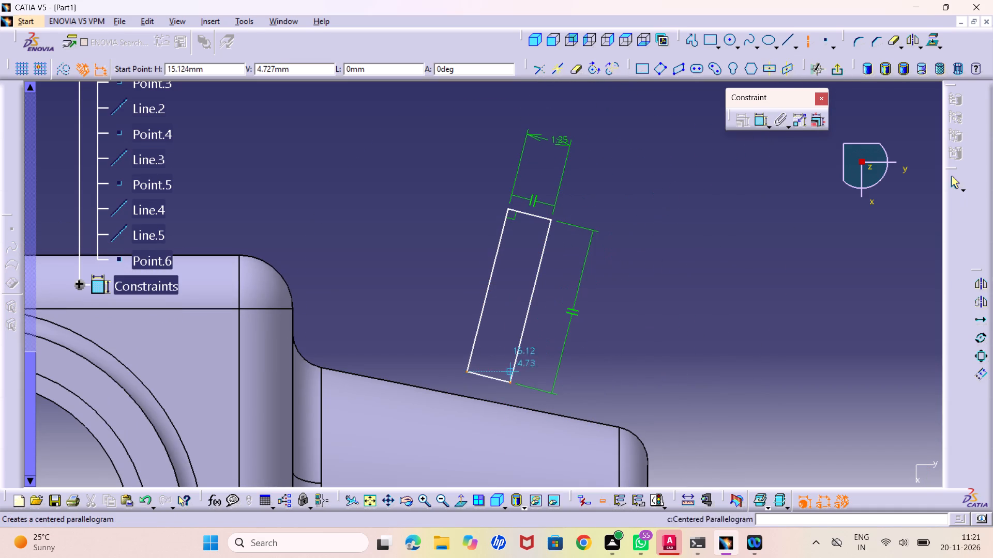
click(483, 386)
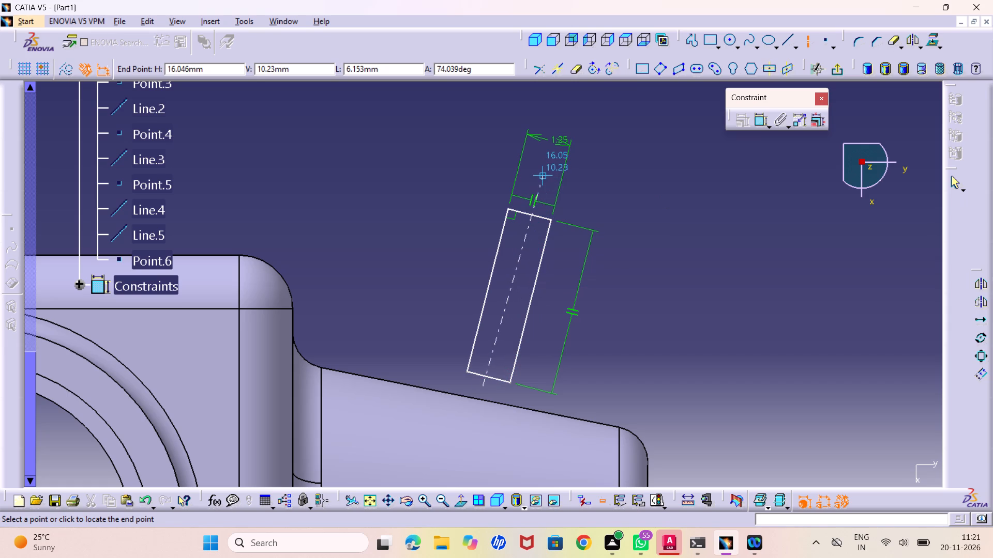
click(543, 172)
click(750, 196)
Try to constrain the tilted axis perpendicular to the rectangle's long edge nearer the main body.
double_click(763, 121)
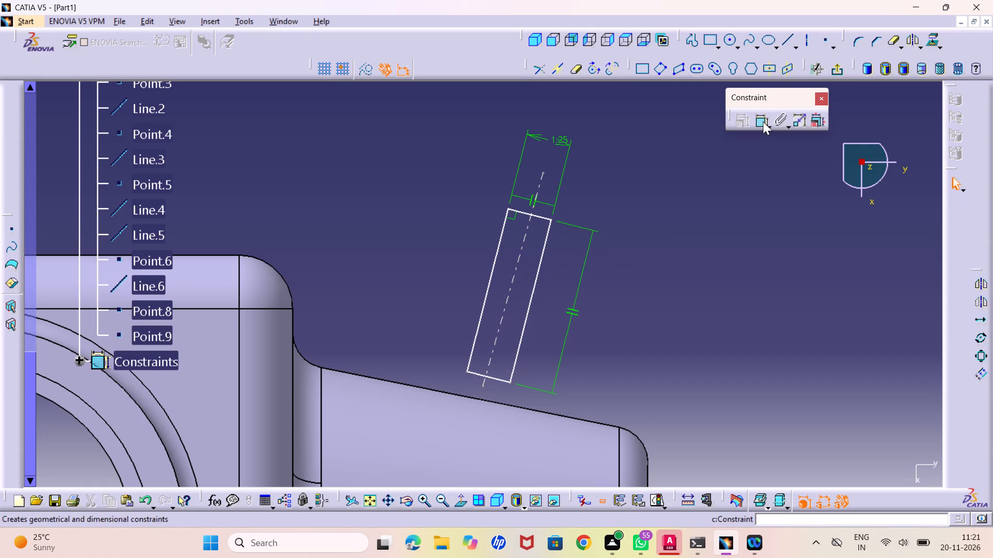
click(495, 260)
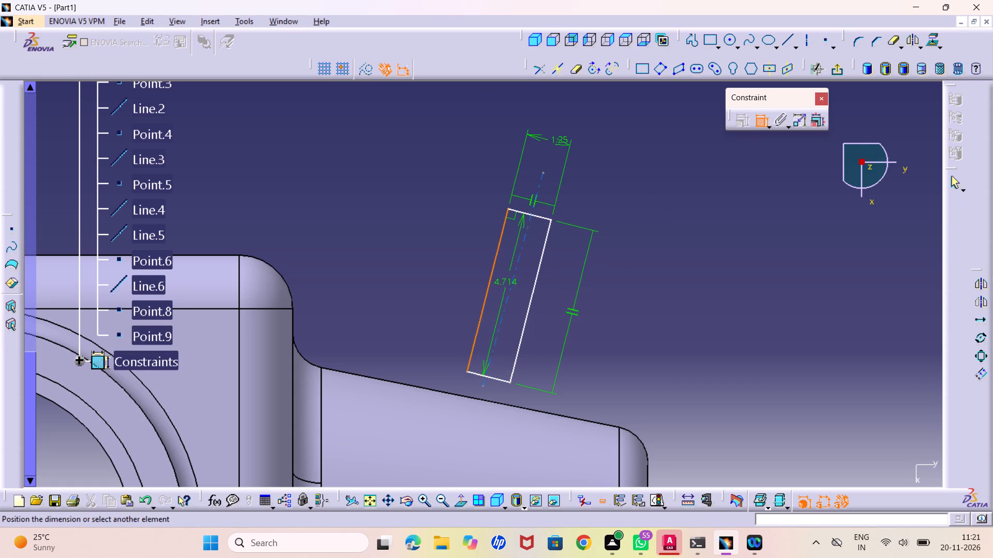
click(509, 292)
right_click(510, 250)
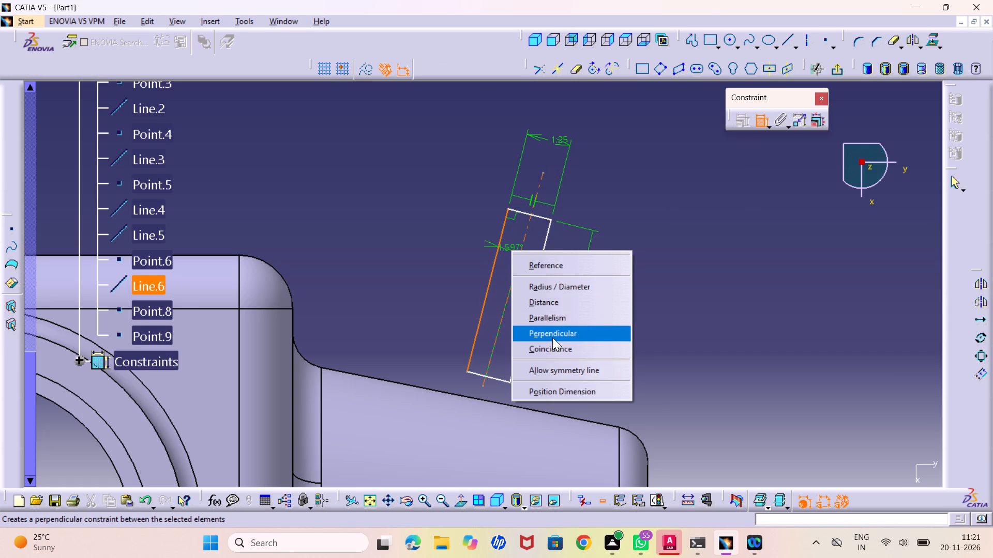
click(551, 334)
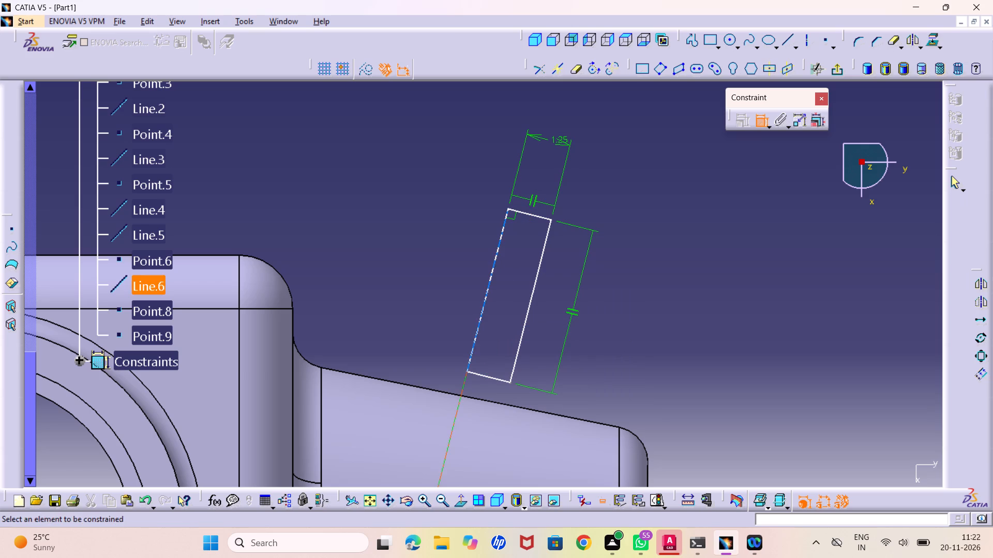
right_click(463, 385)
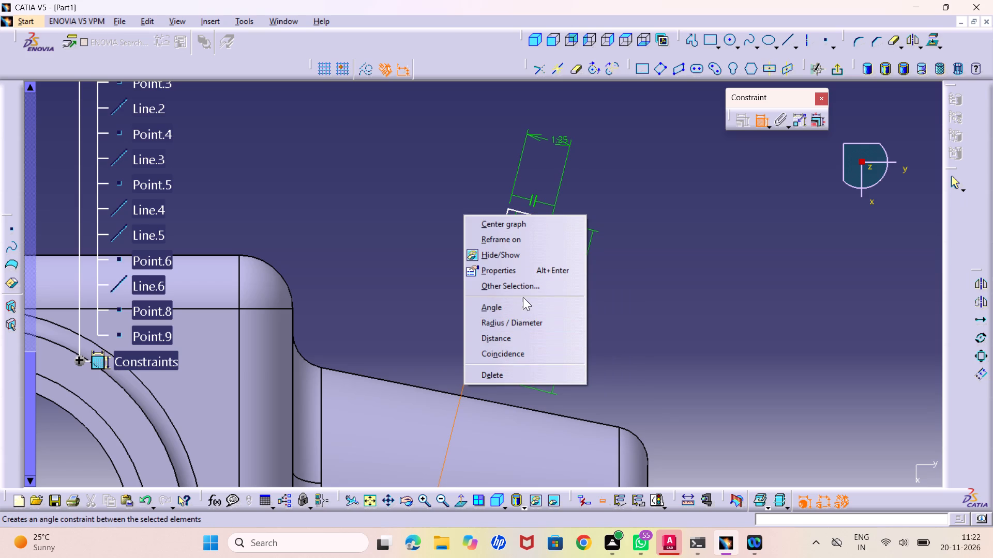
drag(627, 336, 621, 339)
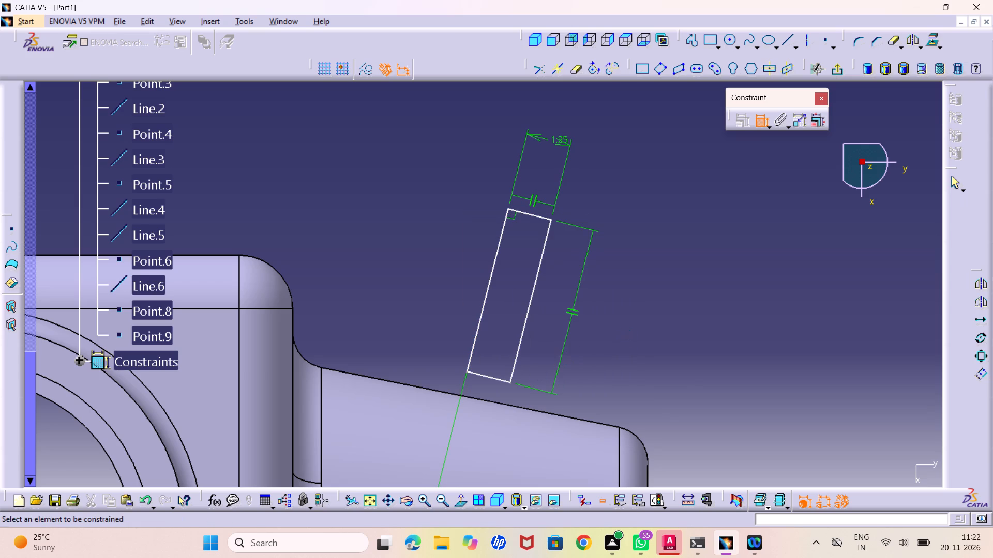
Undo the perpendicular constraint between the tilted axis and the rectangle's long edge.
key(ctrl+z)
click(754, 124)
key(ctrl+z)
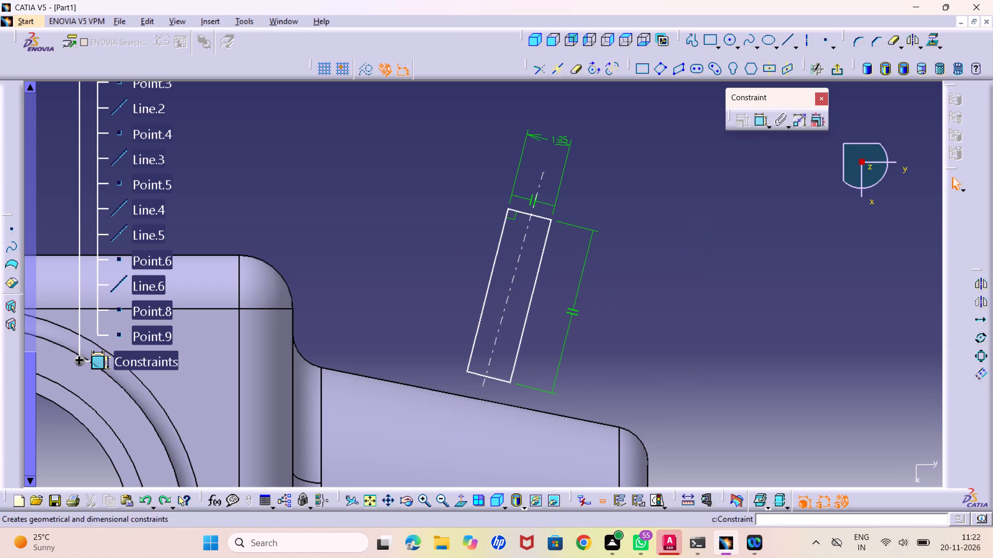
Constrain the tilted axis parallel to the rectangle's long edge nearer the main body.
double_click(758, 120)
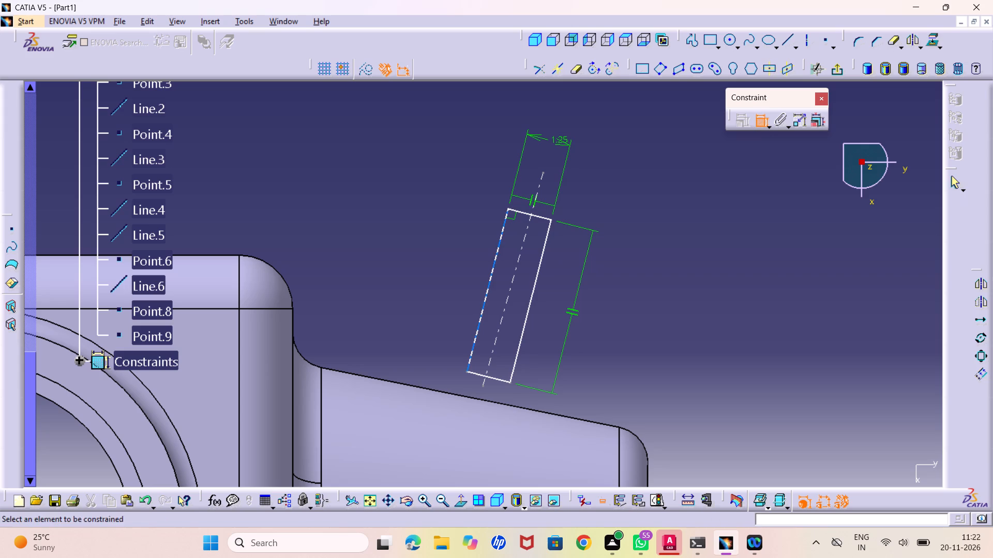
click(501, 243)
click(518, 269)
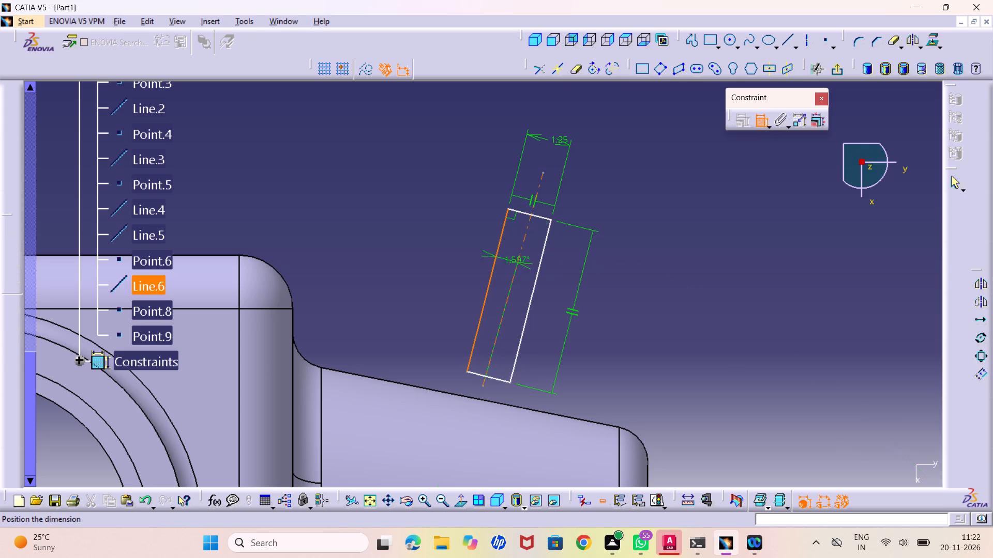
right_click(577, 153)
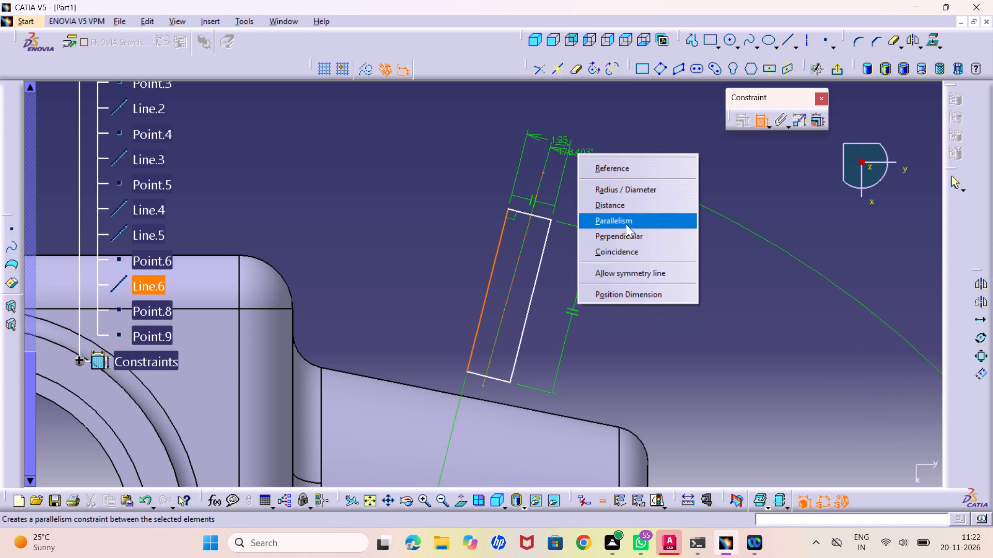
click(625, 224)
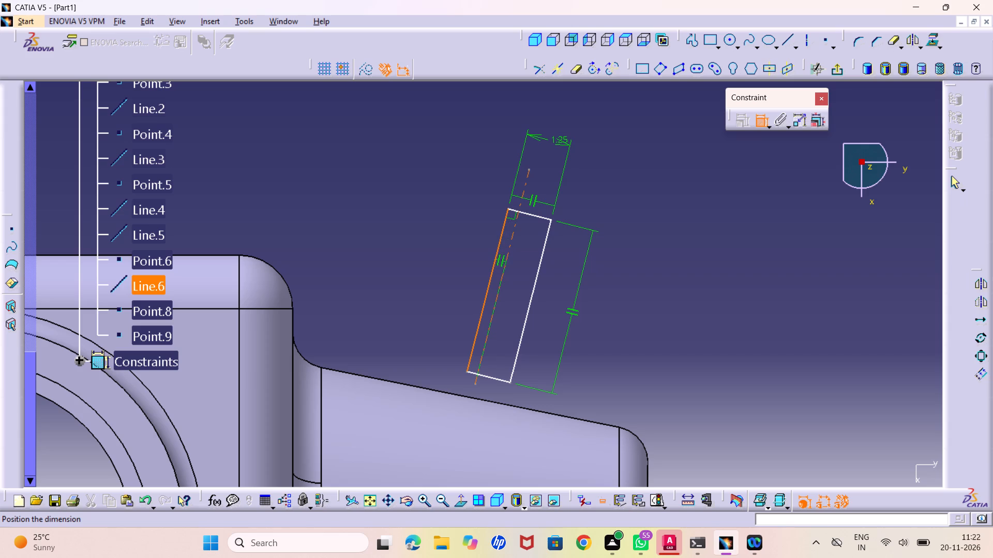
click(547, 112)
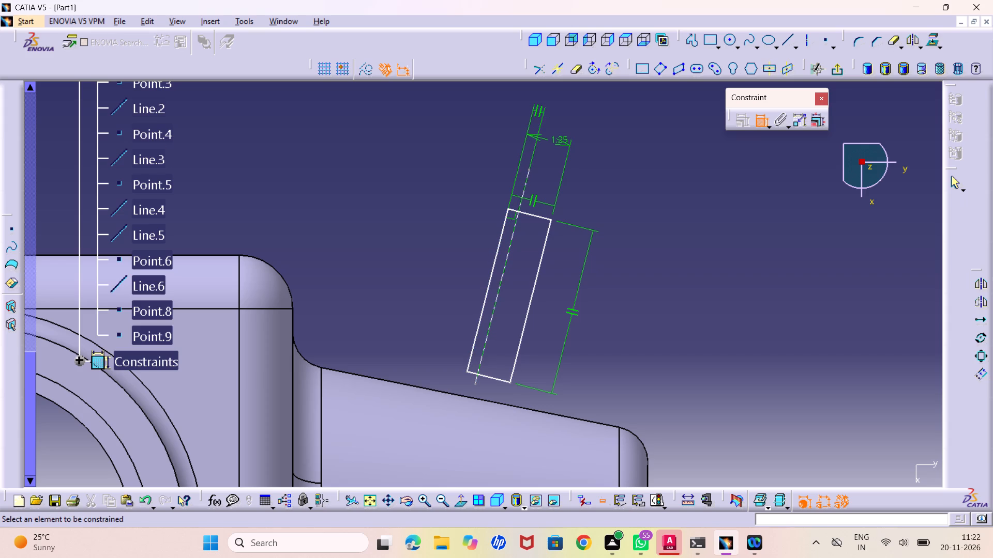
Dimension the offset between the rectangle's long edge nearer the main body and the tilted axis as 1.25/2 (0.625 mm).
click(505, 230)
click(511, 238)
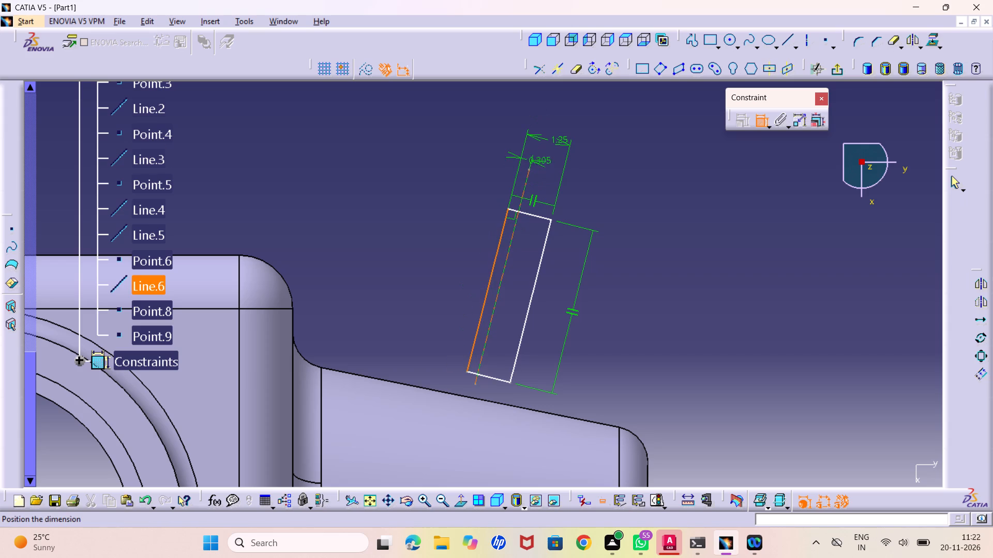
click(540, 162)
double_click(540, 162)
text(12)
key(BackSpace)
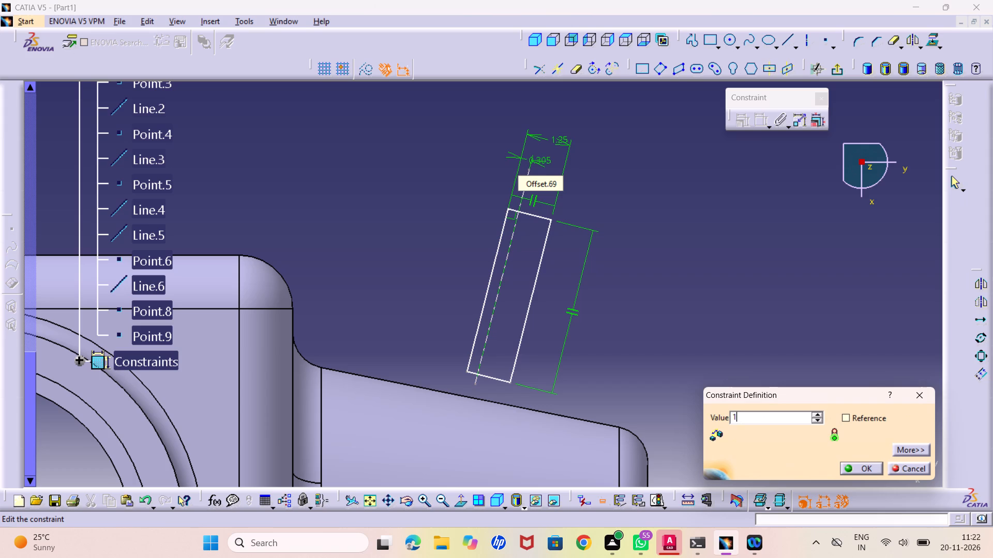
text(.25/2)
key(Return)
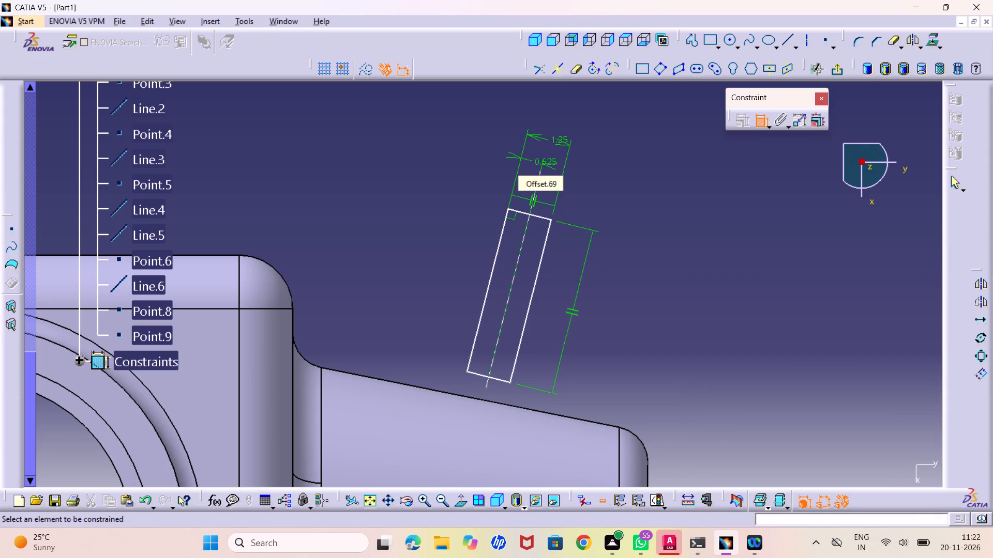
Add an angle dimension between the tilted axis and the horizontal axis line and set it to 78 degrees.
middle_drag(644, 229, 653, 270)
right_click(644, 229)
middle_drag(635, 296, 646, 219)
right_click(646, 219)
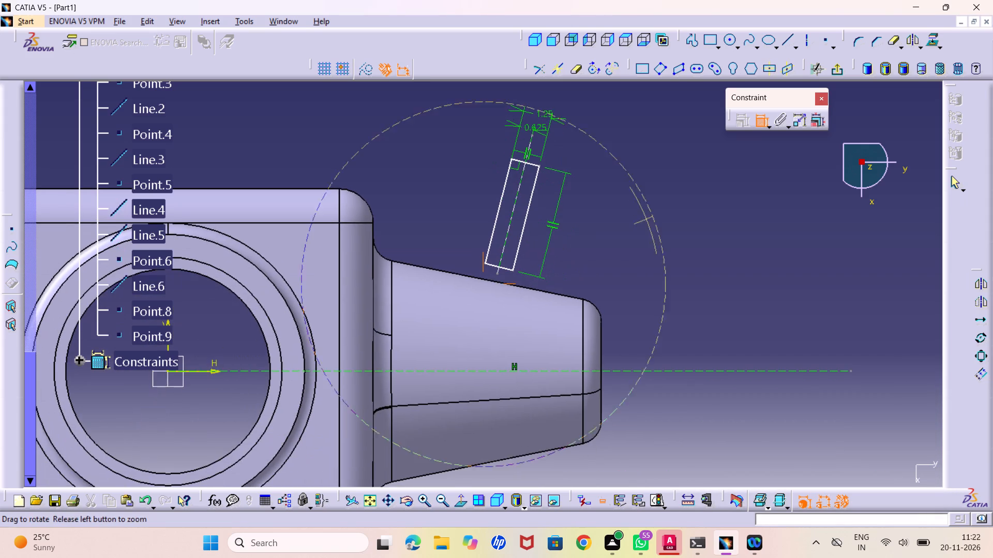
middle_drag(646, 219, 648, 228)
click(515, 204)
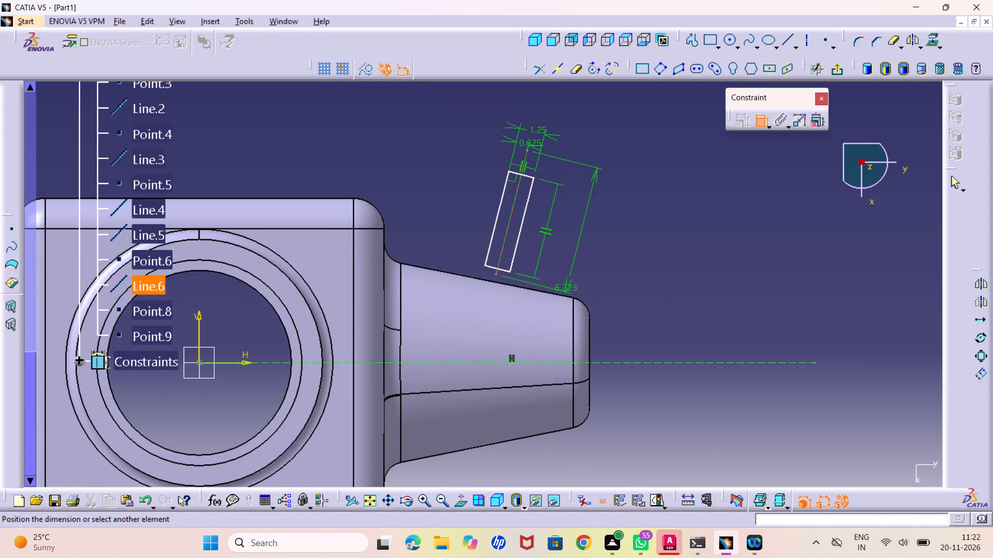
click(613, 363)
click(615, 250)
double_click(612, 245)
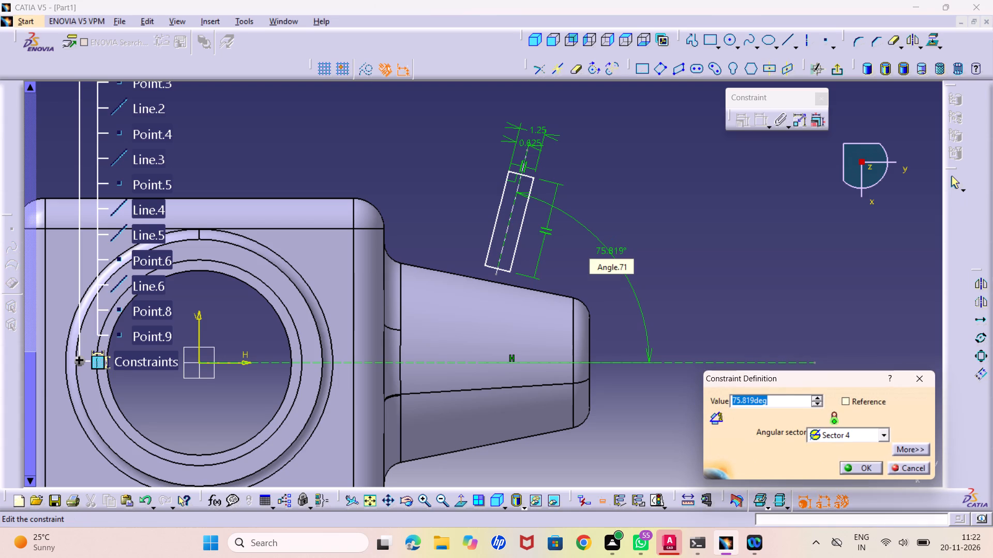
text(78)
key(Return)
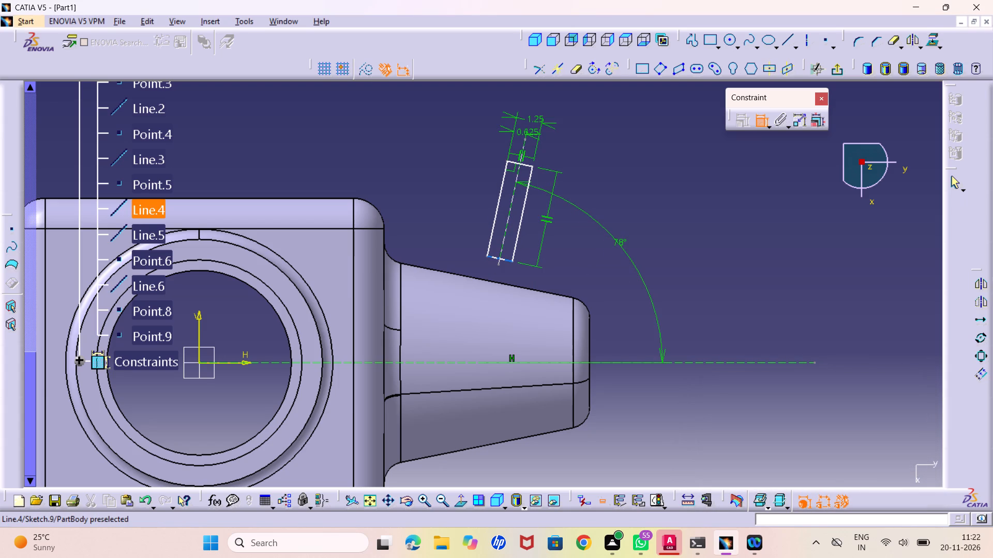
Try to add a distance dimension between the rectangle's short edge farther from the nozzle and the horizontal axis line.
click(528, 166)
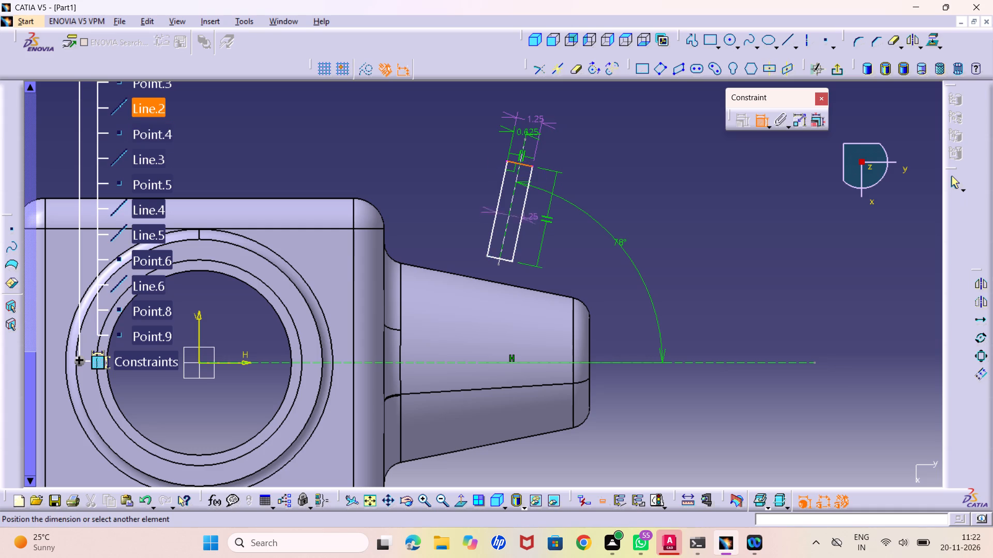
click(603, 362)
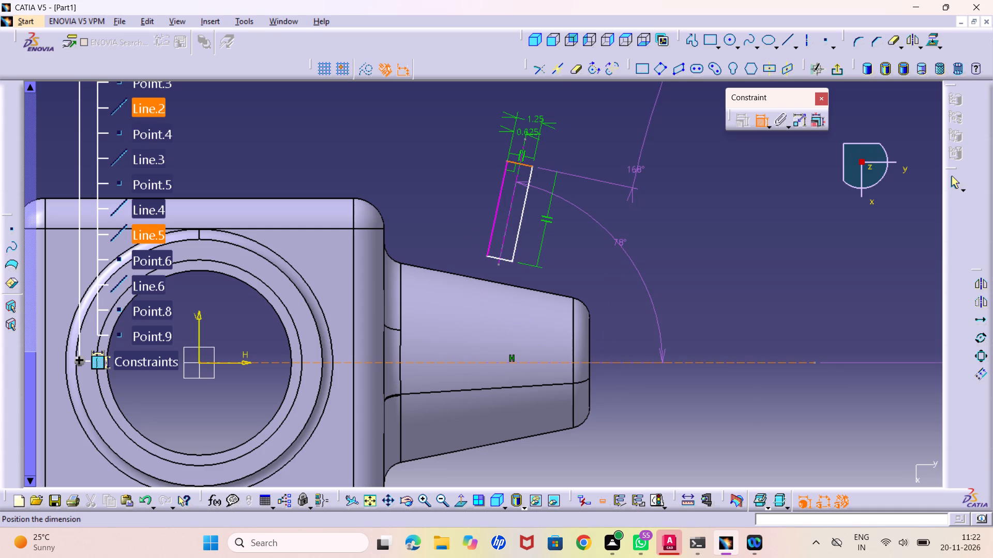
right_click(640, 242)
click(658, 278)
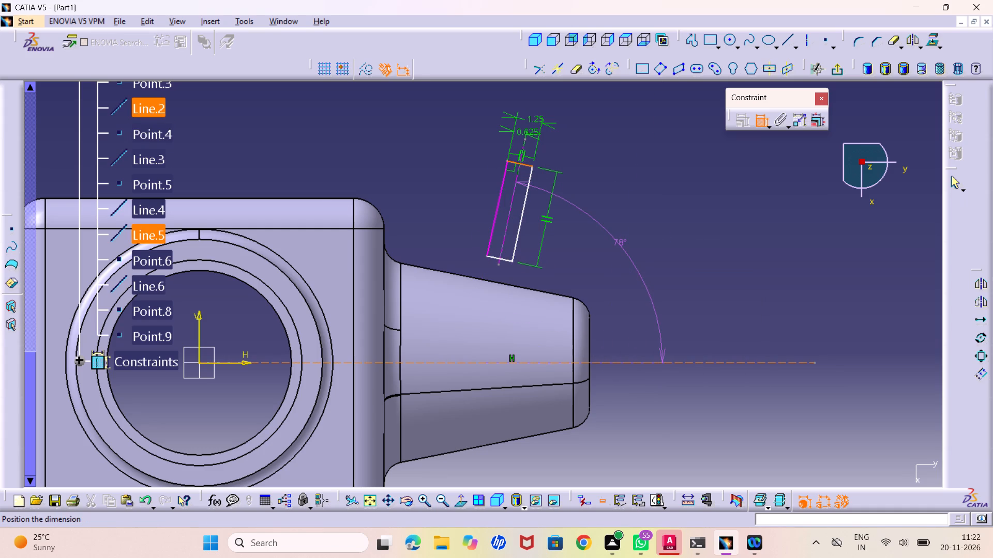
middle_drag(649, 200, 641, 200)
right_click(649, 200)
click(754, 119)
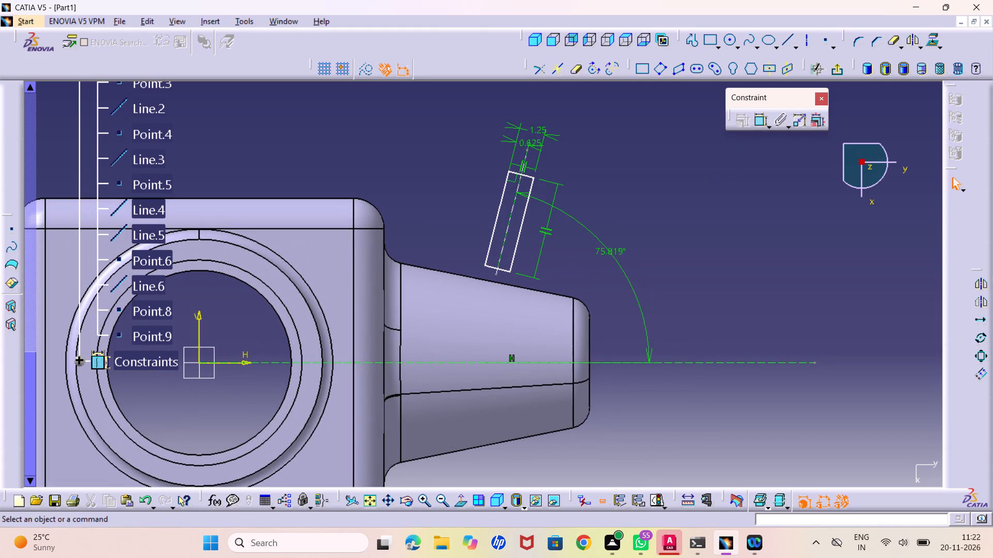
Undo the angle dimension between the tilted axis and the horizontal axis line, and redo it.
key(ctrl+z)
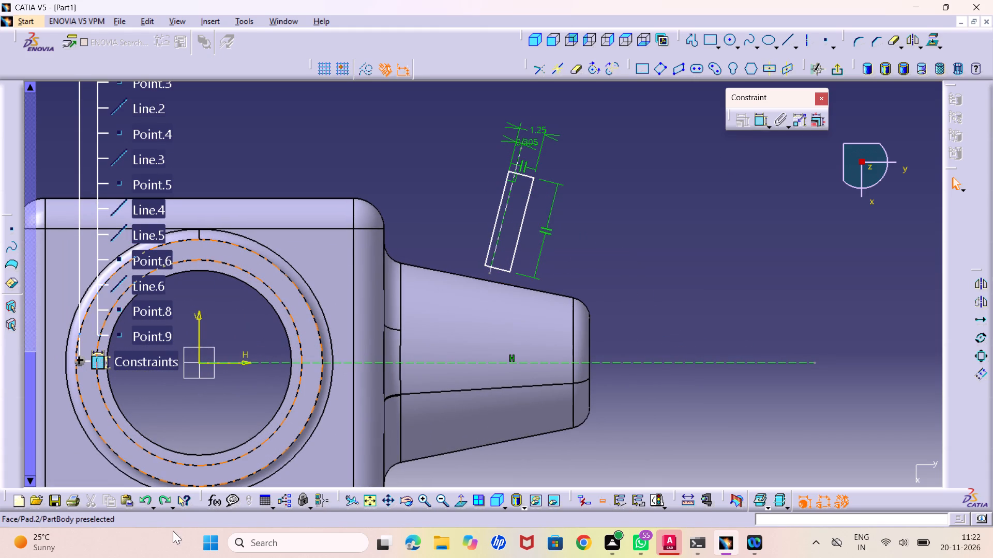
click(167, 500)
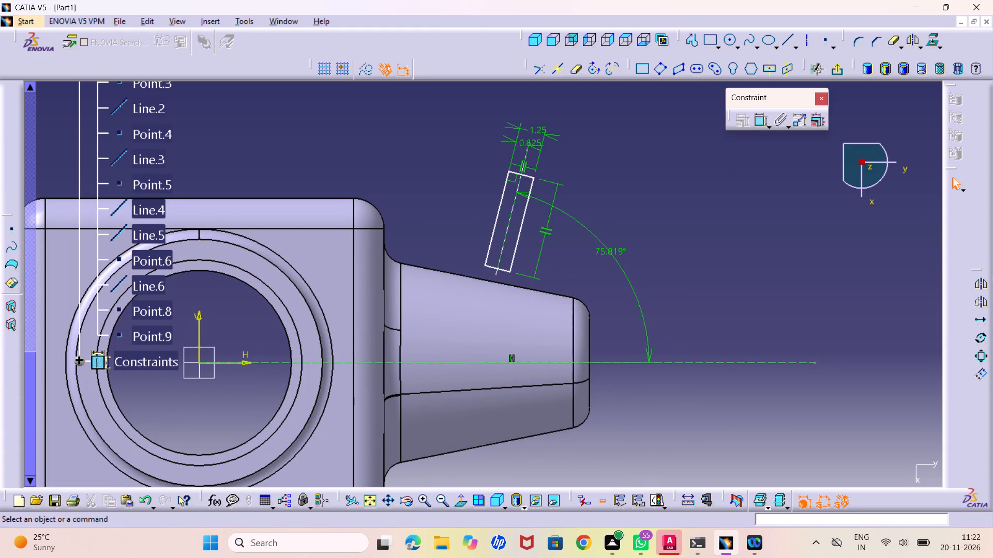
Set the angle between the tilted axis and the horizontal axis line to 78 degrees.
double_click(609, 253)
text(78)
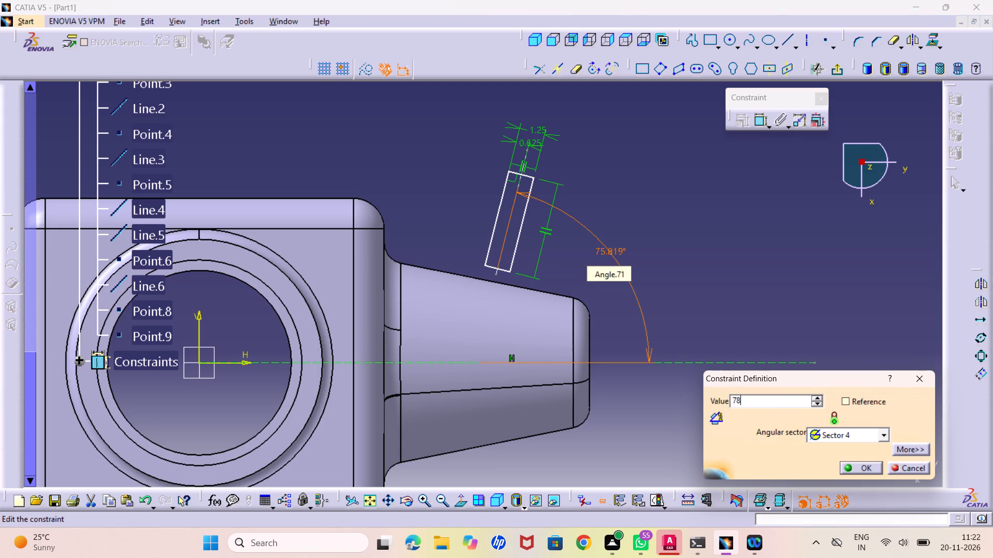
key(Return)
click(726, 180)
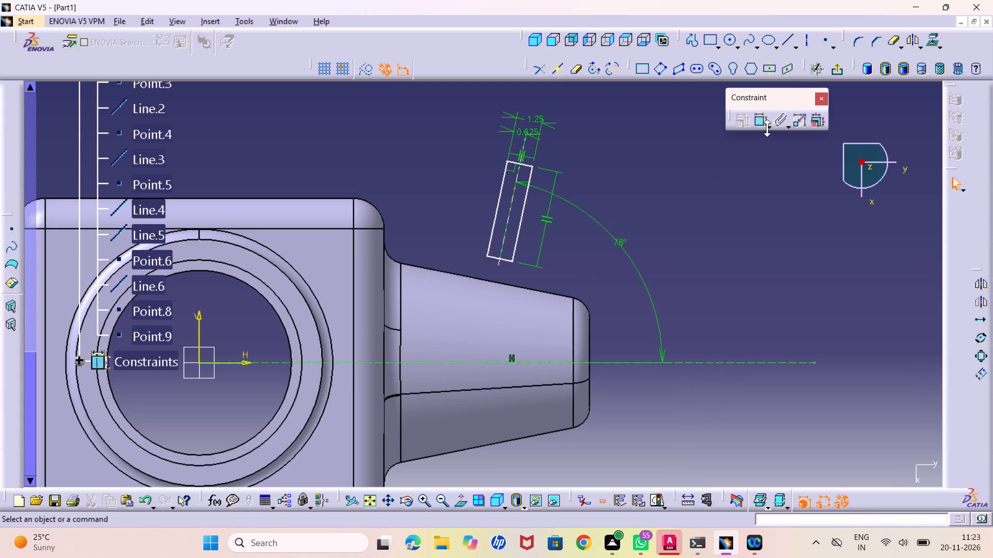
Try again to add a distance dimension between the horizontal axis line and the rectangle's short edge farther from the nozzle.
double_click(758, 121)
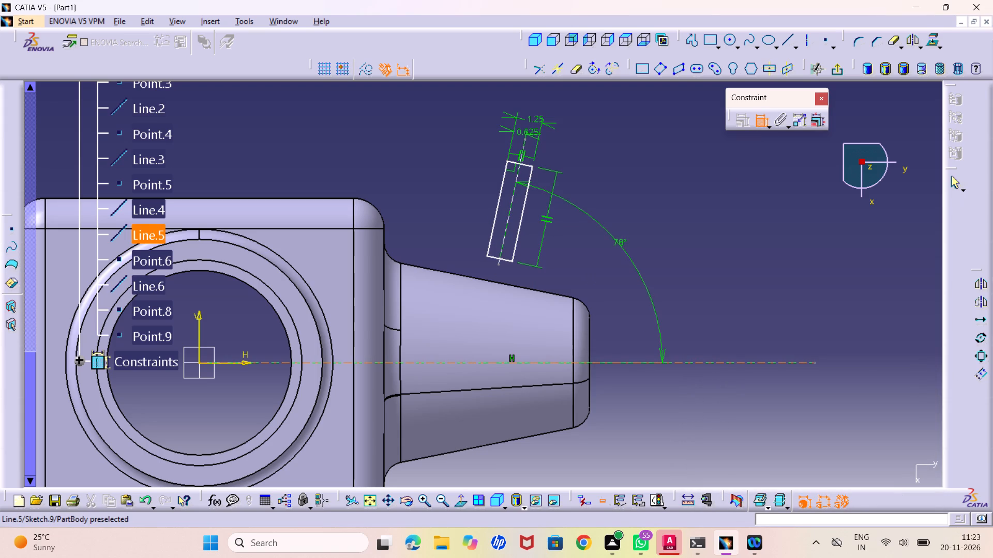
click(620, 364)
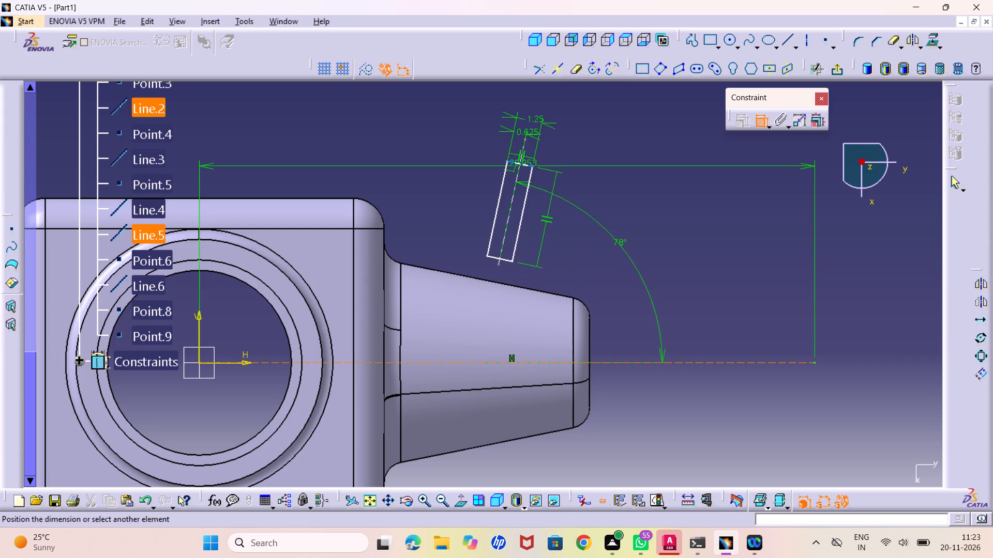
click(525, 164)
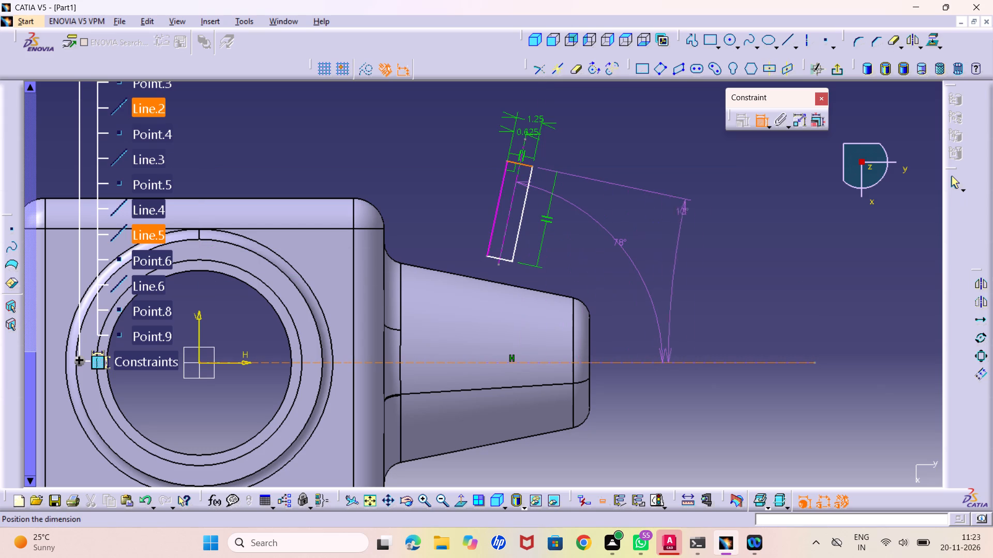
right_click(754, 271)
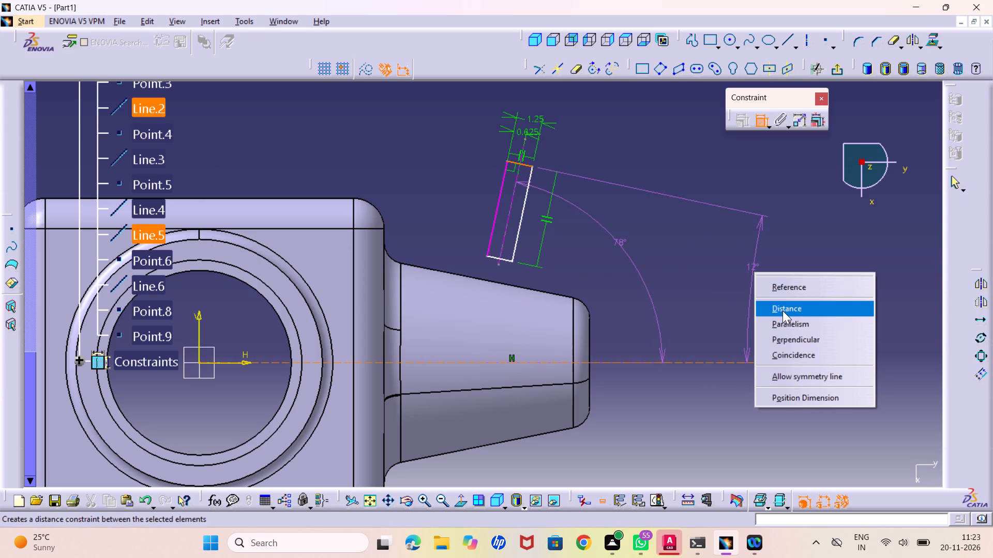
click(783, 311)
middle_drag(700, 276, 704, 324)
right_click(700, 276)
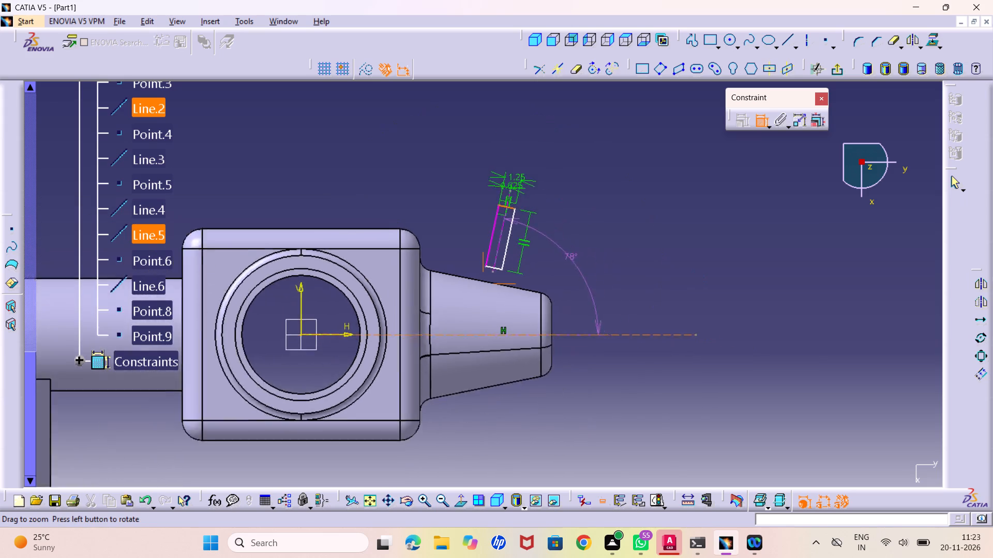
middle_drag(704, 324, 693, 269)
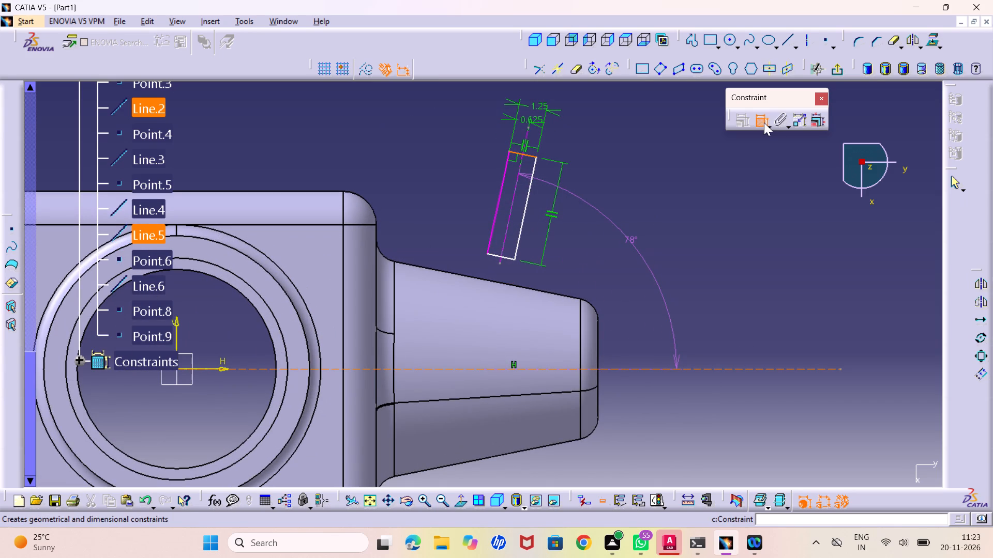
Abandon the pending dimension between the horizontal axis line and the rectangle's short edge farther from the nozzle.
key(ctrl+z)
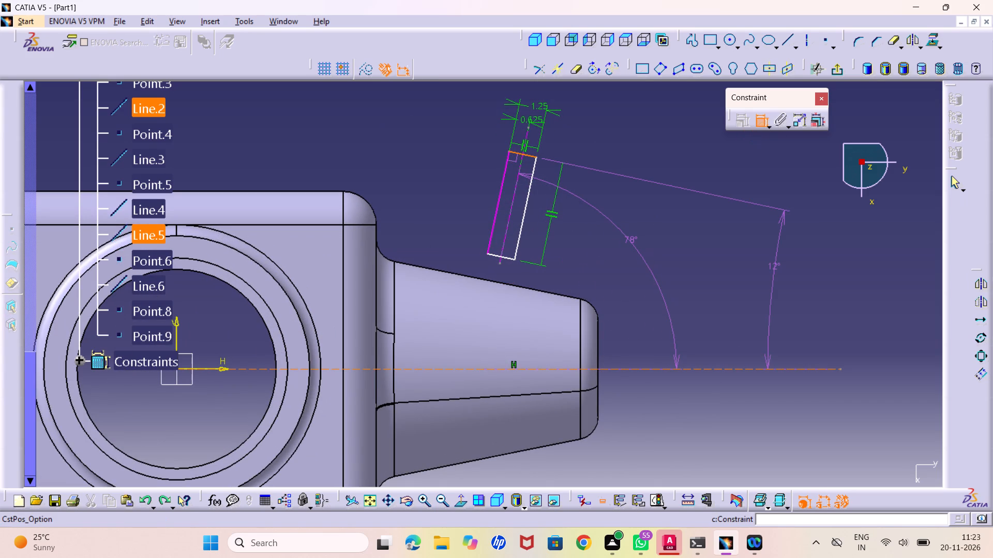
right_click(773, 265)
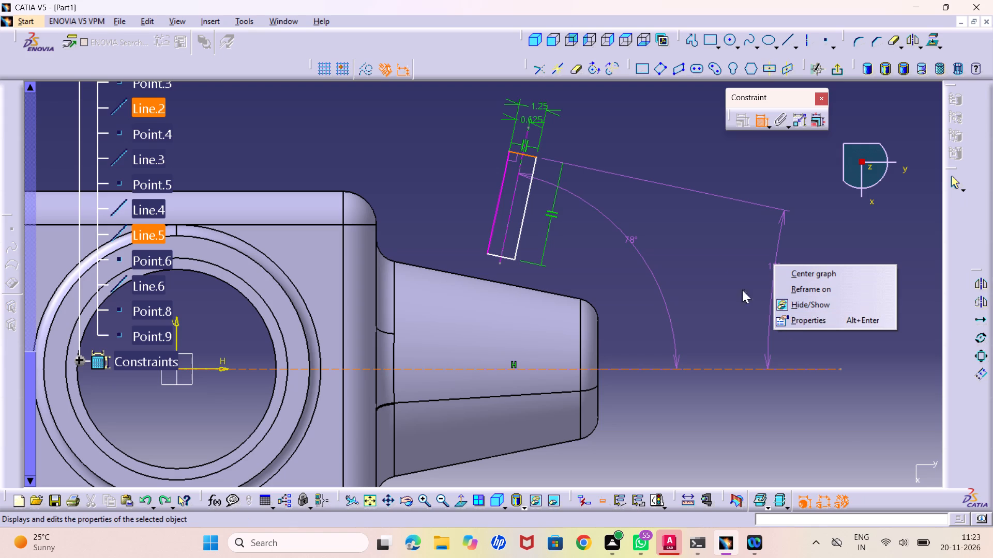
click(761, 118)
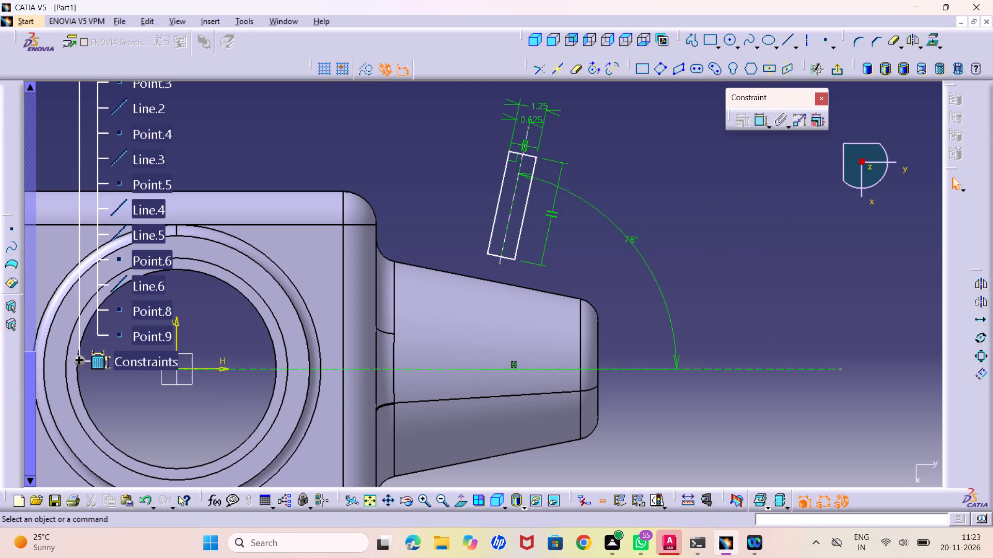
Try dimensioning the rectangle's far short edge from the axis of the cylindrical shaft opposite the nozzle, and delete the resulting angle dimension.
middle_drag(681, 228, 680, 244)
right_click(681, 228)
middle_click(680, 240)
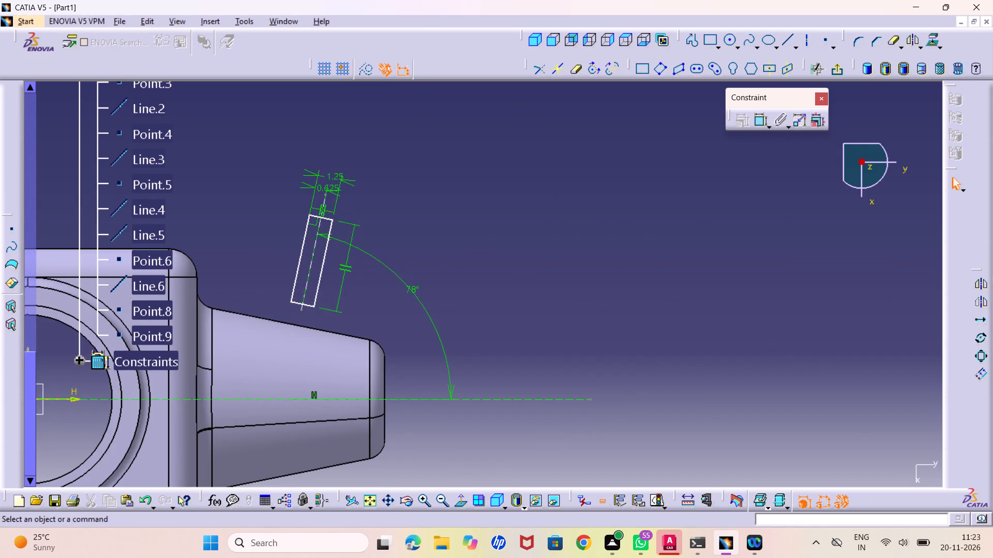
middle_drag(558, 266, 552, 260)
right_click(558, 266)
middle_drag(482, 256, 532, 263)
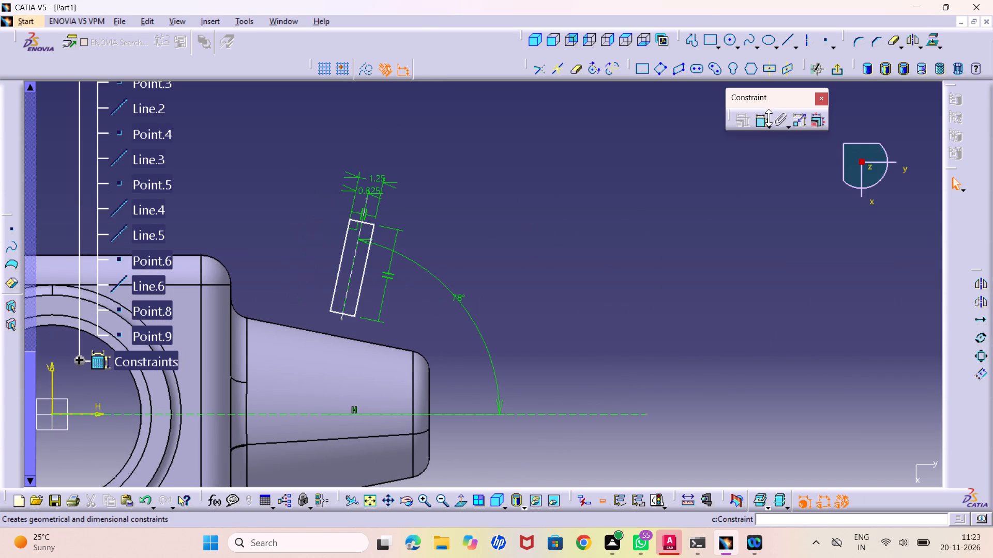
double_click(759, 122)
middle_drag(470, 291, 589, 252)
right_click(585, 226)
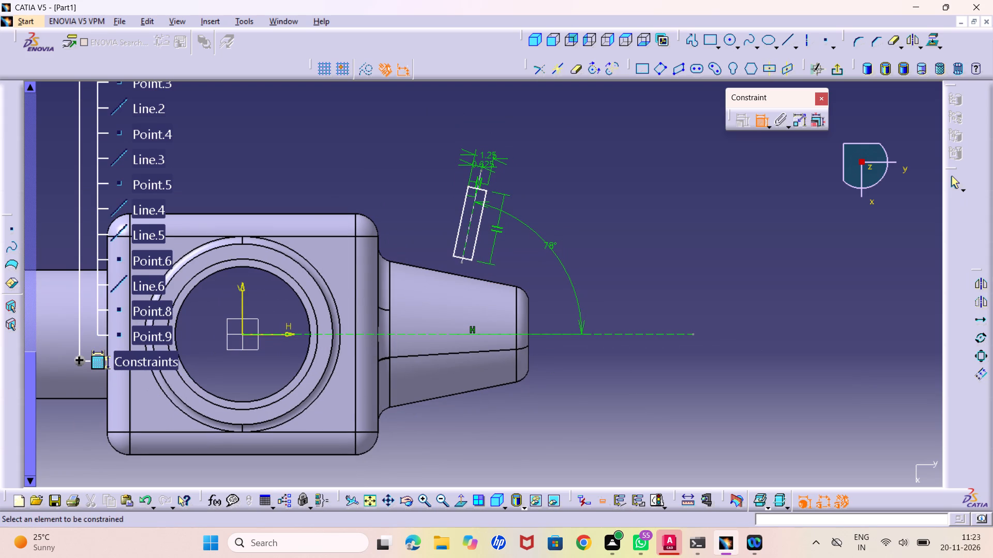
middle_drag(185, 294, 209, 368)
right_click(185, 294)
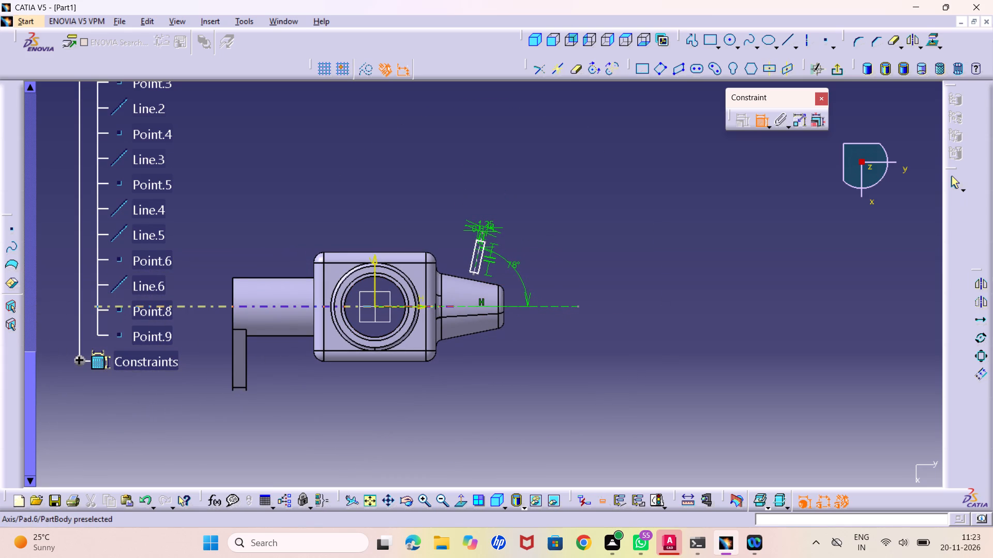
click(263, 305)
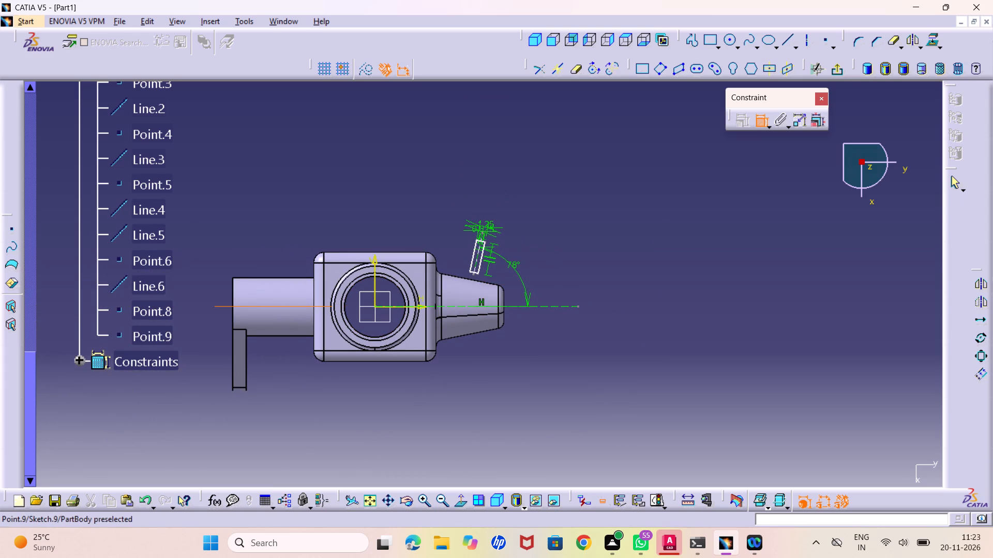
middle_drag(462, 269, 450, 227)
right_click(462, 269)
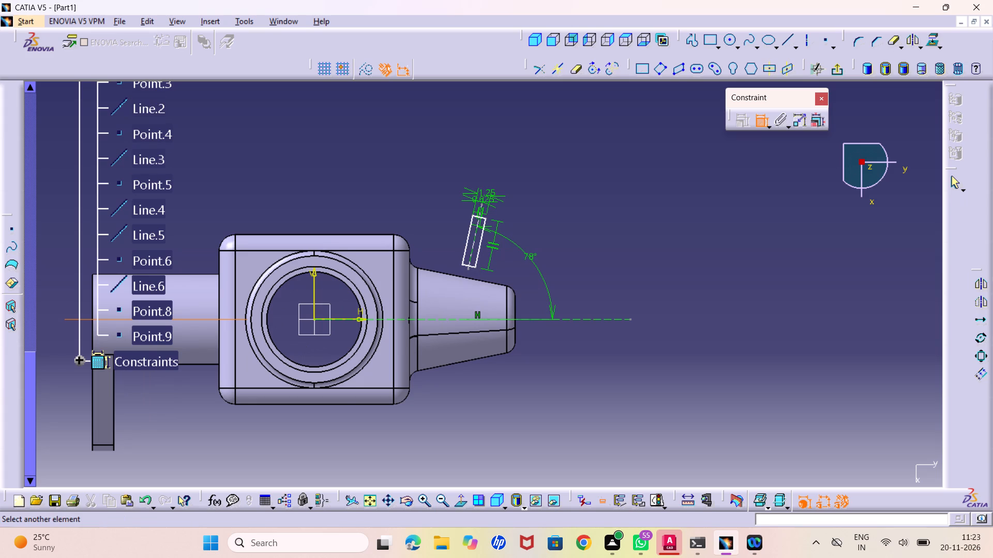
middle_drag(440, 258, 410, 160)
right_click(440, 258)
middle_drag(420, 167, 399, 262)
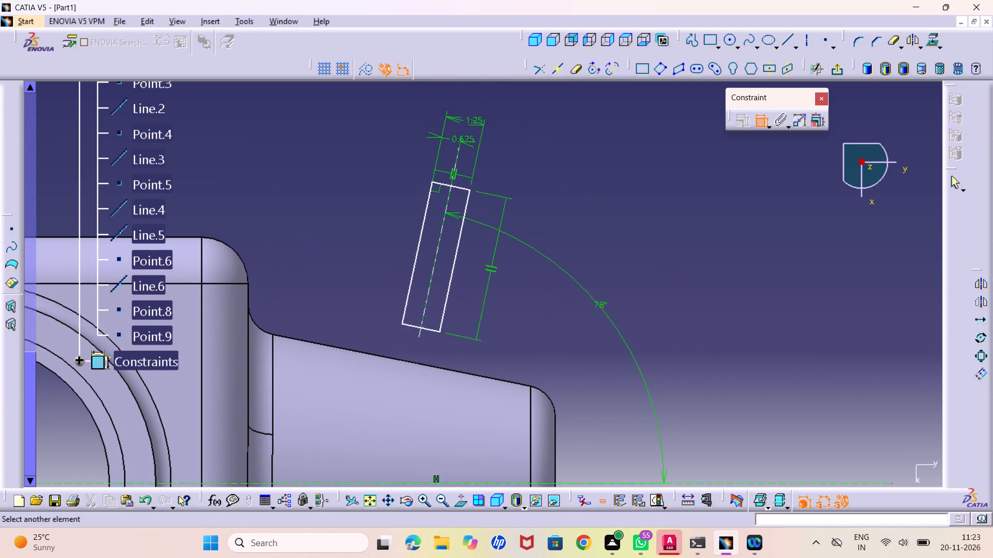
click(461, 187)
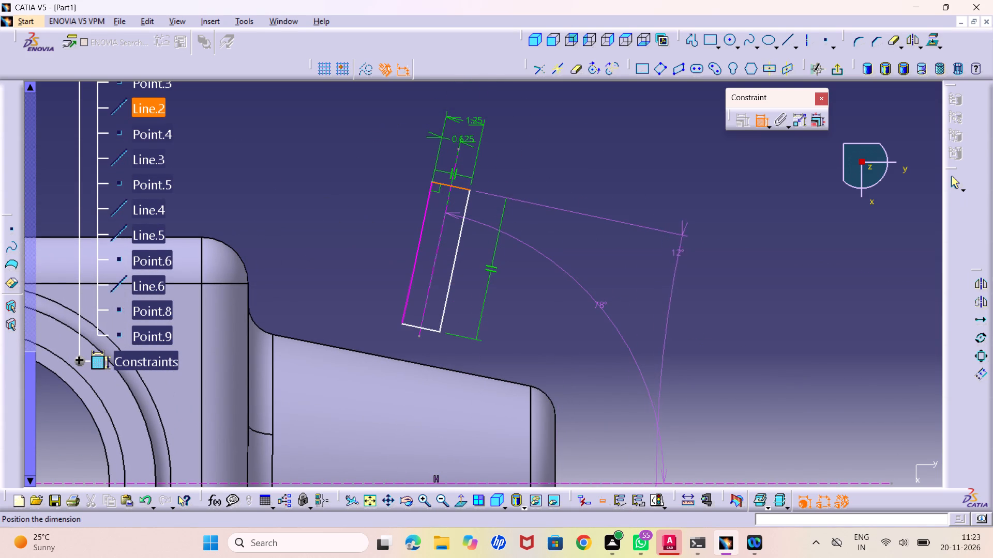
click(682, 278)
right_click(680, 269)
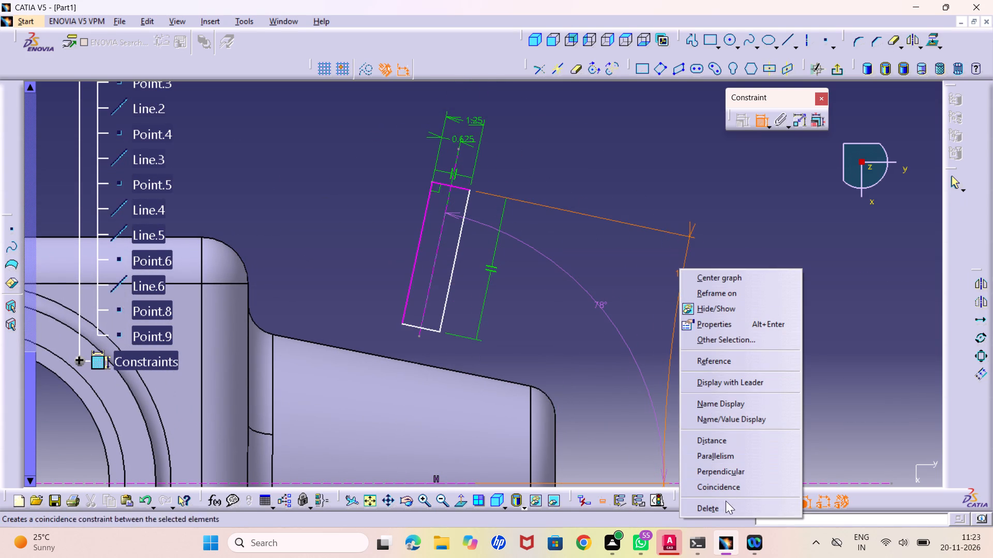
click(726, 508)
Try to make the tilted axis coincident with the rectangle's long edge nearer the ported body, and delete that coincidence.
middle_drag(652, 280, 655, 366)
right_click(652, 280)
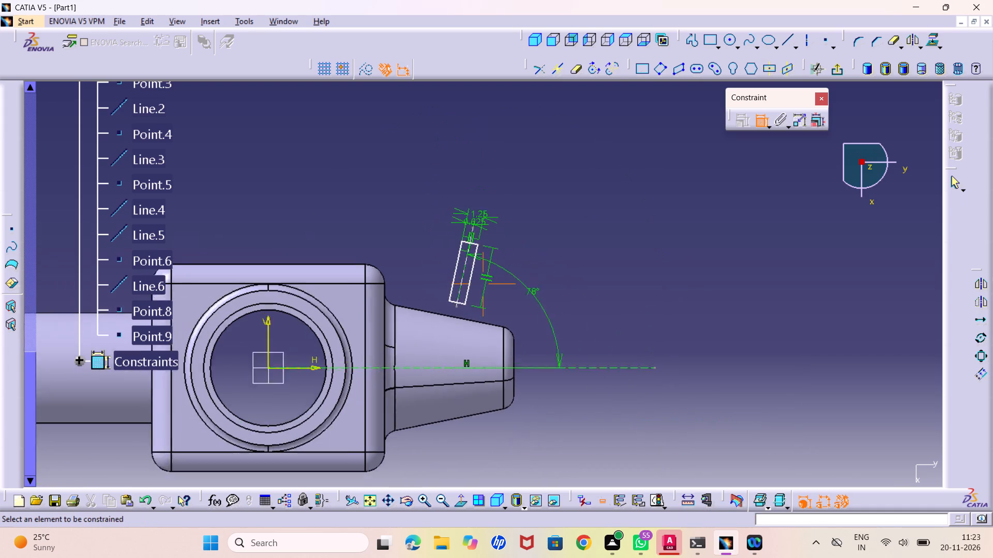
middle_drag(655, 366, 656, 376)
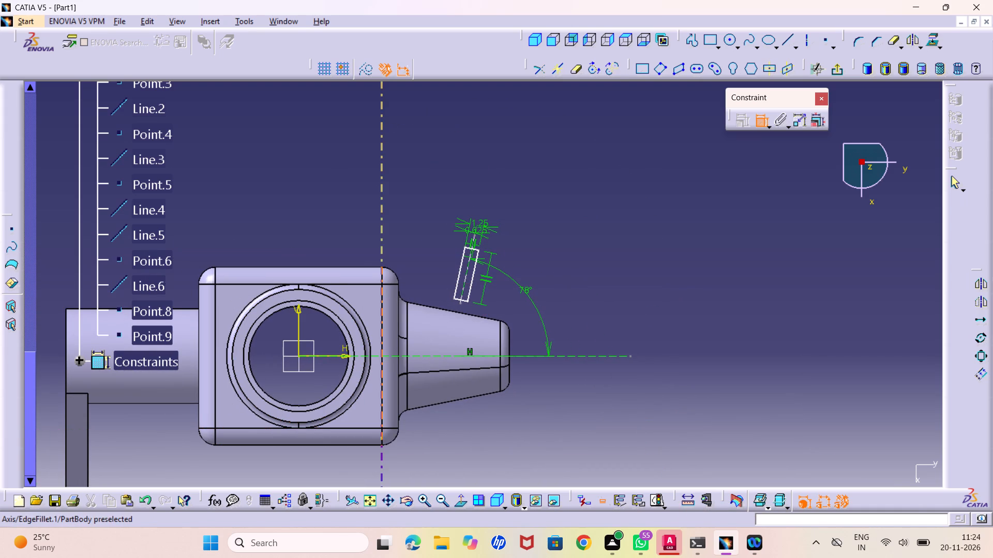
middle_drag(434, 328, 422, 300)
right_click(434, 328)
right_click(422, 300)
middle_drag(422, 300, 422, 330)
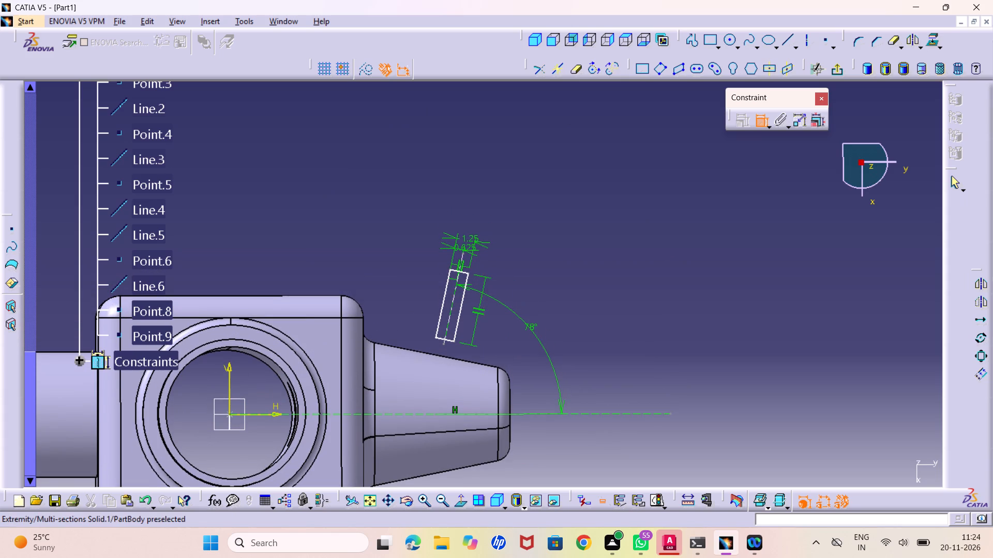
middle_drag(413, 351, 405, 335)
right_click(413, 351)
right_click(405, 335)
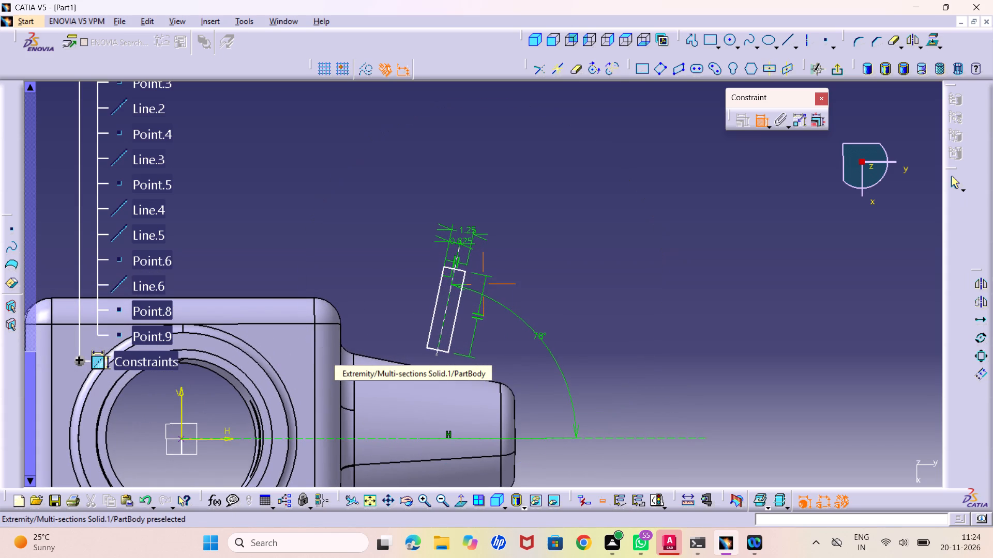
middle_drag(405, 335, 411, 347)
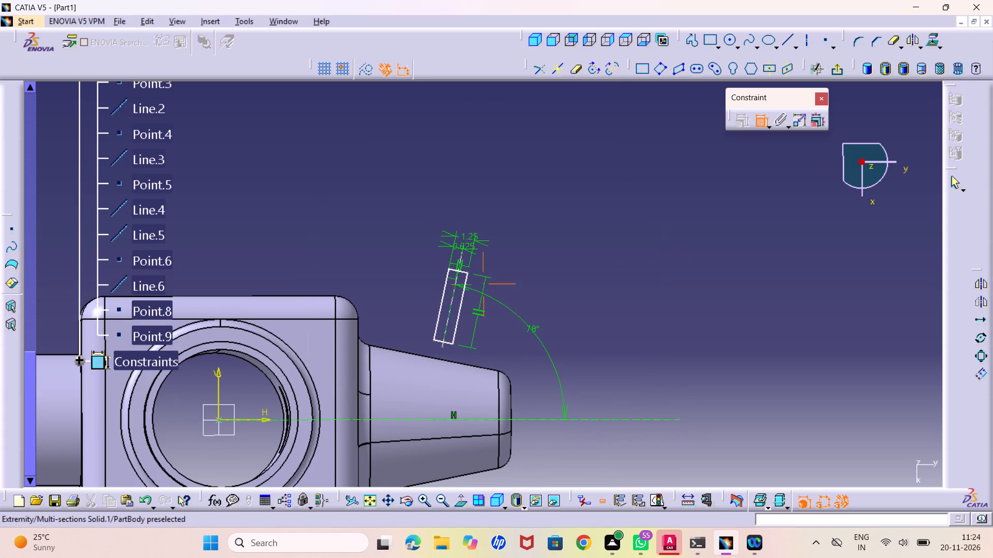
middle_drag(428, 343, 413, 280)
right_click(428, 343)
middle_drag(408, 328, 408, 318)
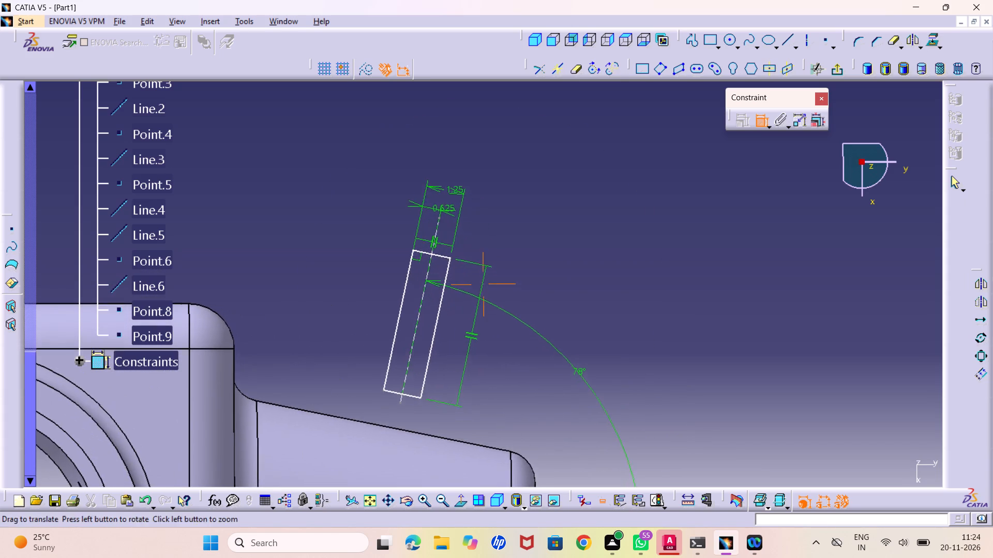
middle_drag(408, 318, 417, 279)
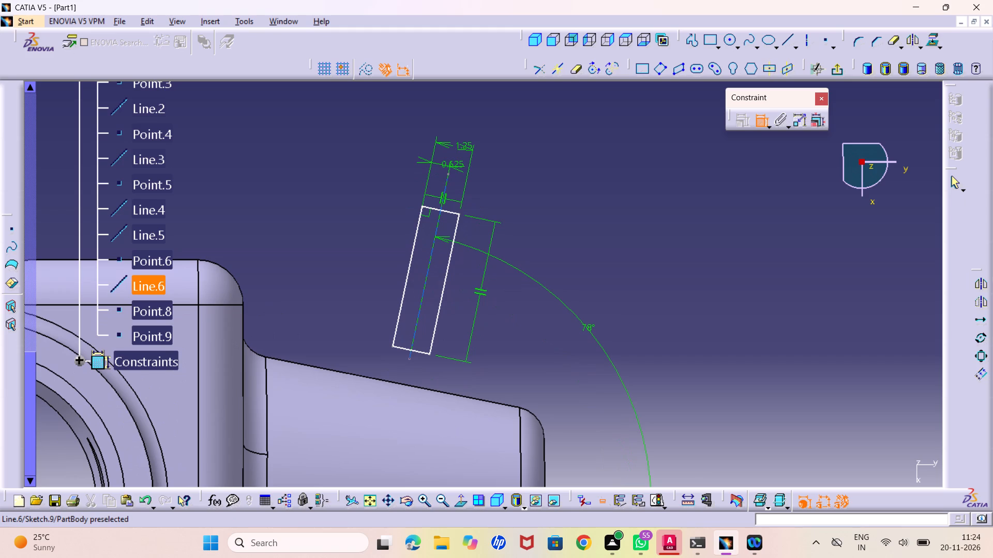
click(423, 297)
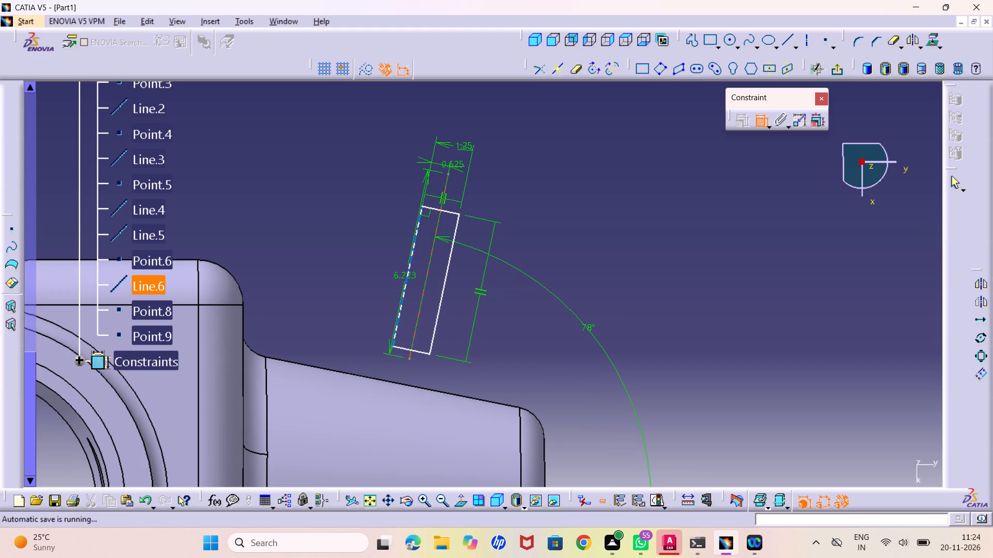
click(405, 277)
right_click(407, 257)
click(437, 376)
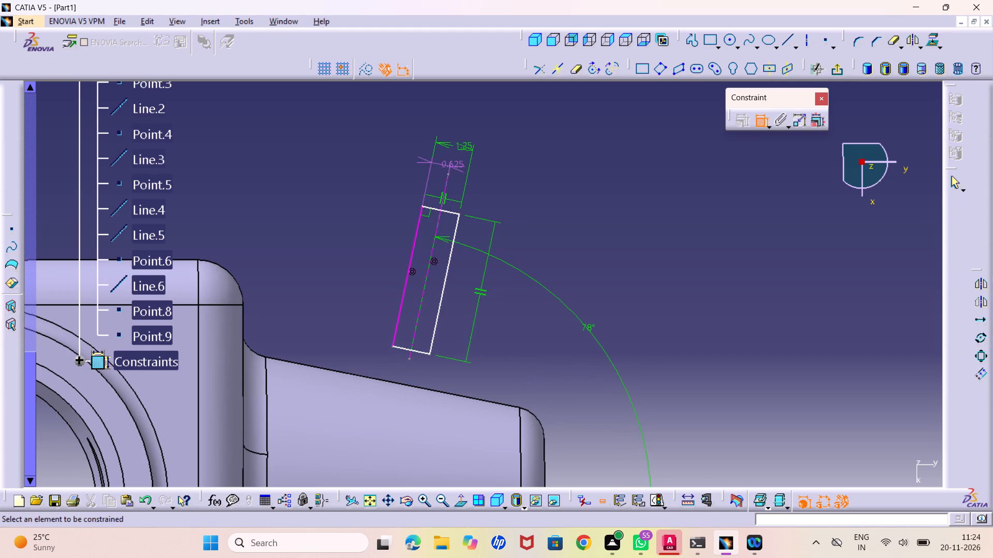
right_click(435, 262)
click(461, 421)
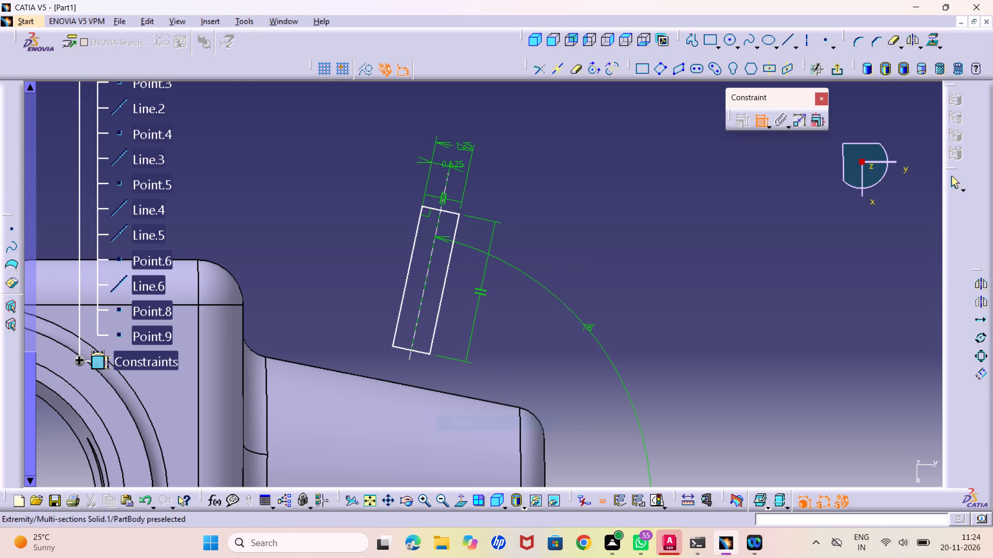
Delete the 0.625 distance dimension between the tilted axis and the rectangle's long edge.
right_click(443, 201)
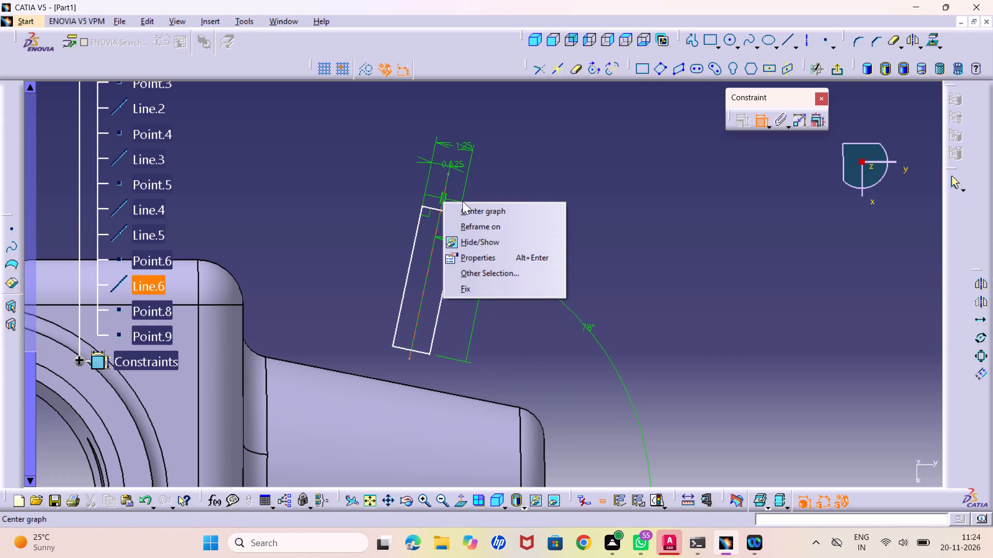
click(515, 189)
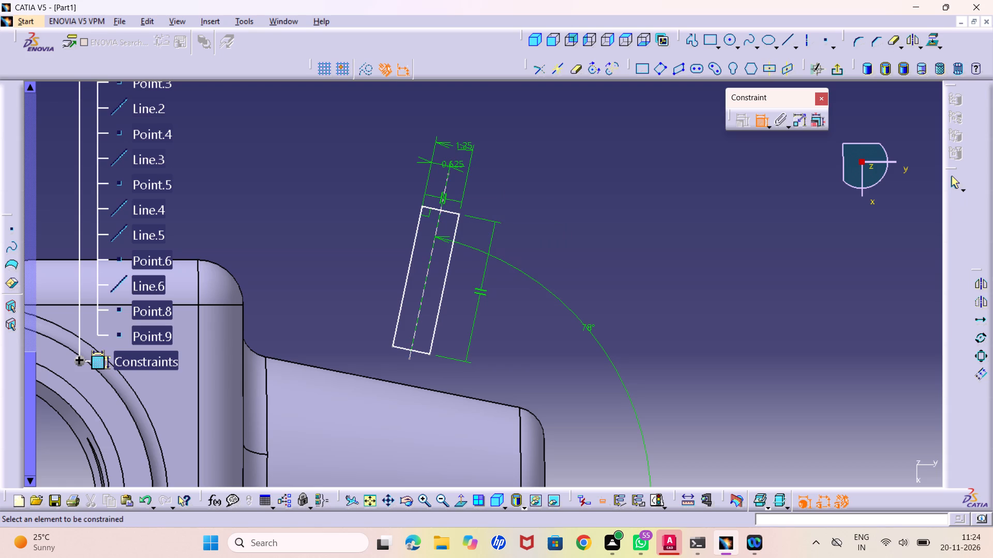
right_click(453, 165)
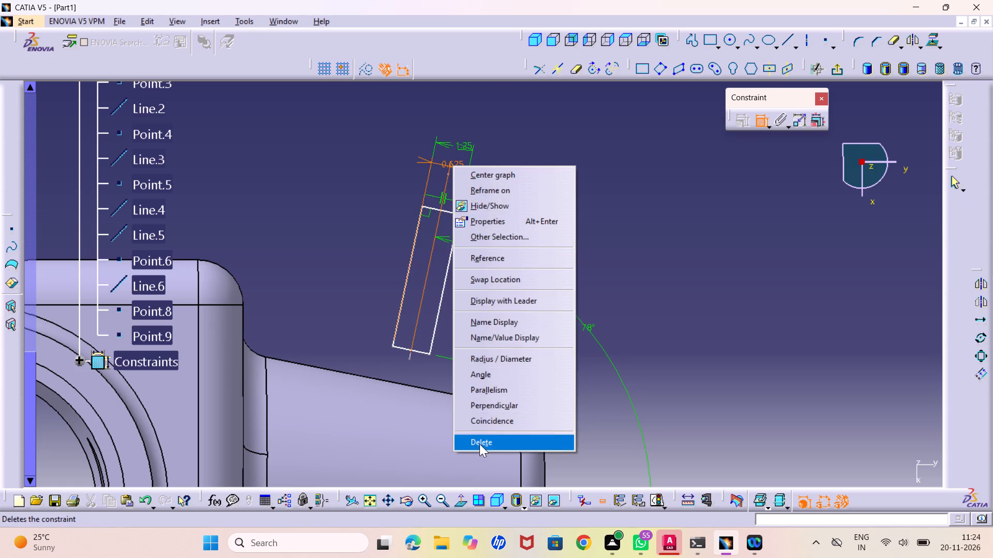
click(479, 444)
Make the rectangle's long edge nearer the ported body coincident with the tilted axis.
click(414, 244)
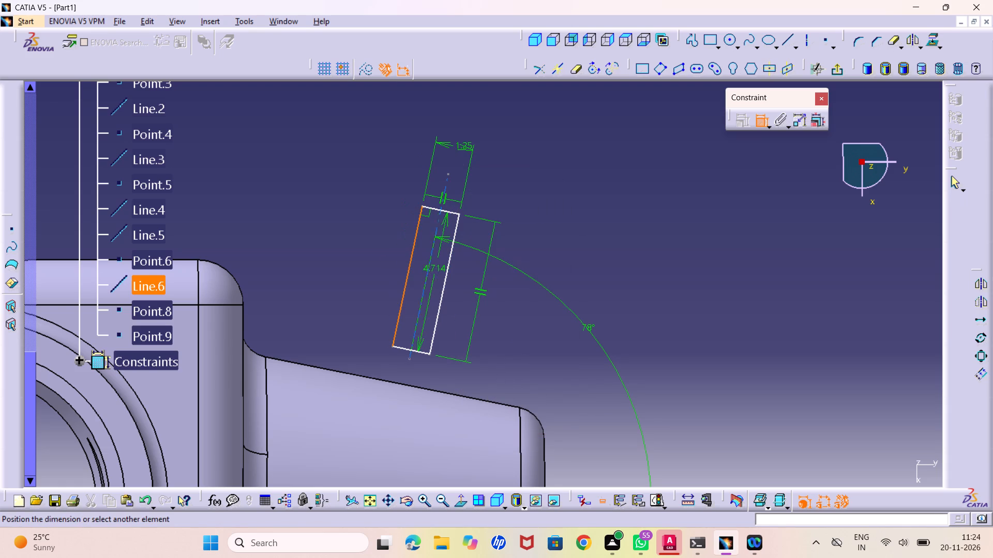
click(428, 268)
right_click(379, 251)
click(418, 370)
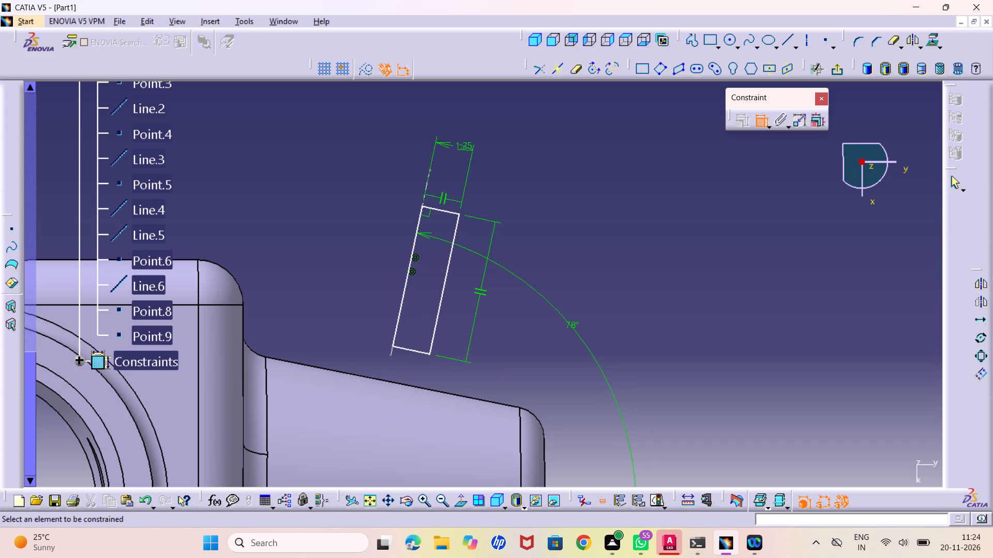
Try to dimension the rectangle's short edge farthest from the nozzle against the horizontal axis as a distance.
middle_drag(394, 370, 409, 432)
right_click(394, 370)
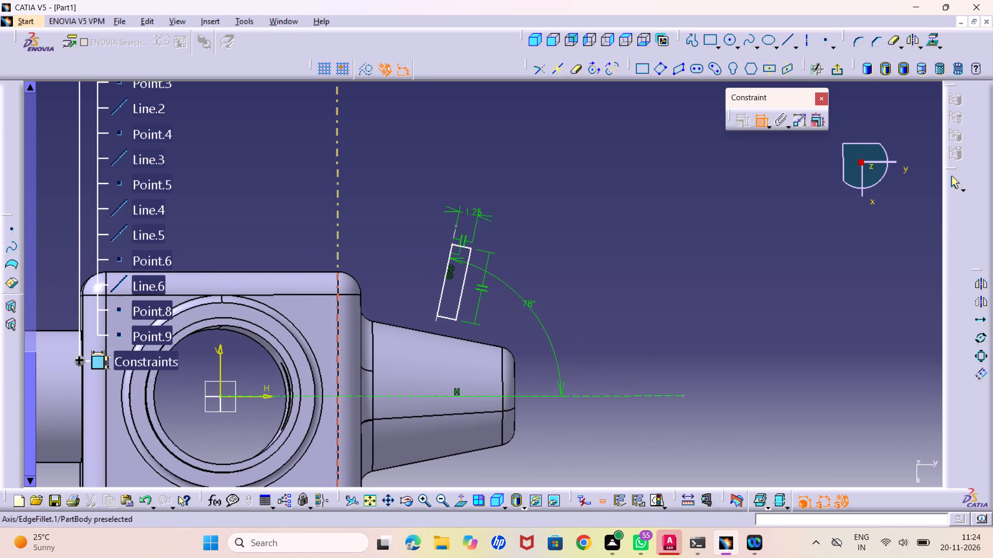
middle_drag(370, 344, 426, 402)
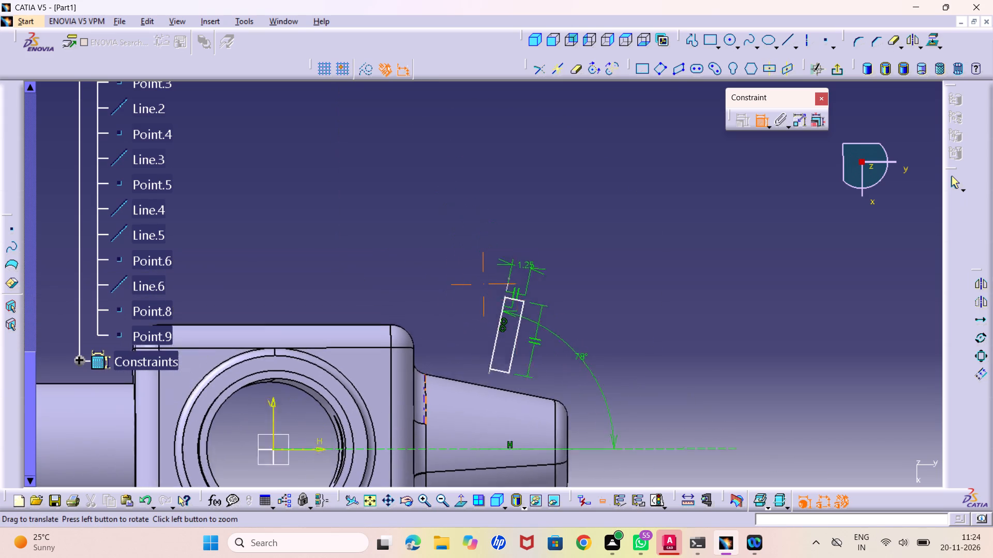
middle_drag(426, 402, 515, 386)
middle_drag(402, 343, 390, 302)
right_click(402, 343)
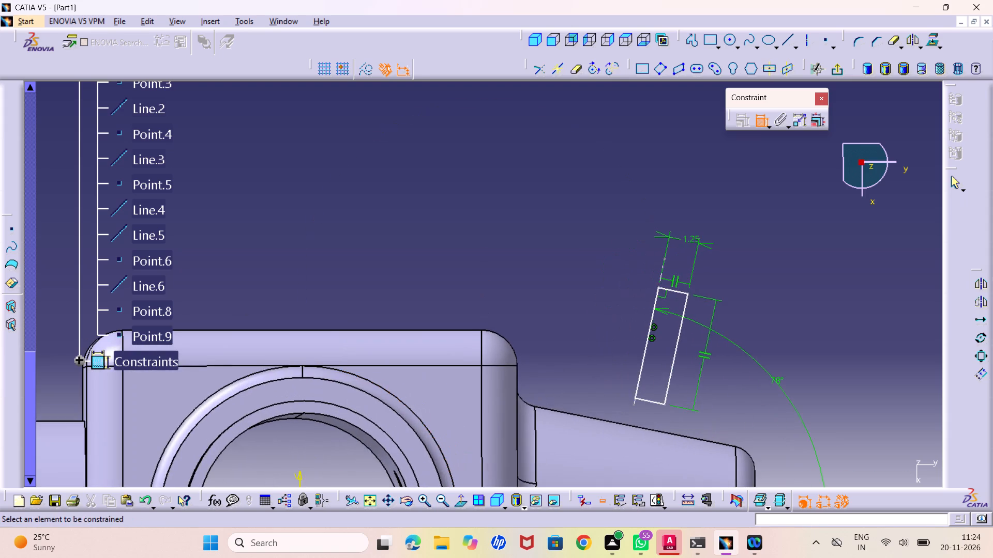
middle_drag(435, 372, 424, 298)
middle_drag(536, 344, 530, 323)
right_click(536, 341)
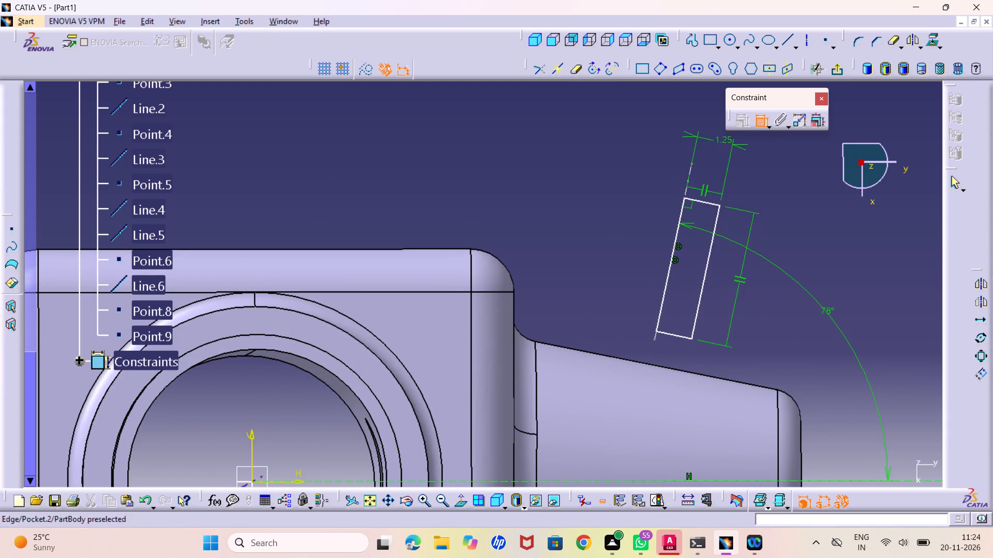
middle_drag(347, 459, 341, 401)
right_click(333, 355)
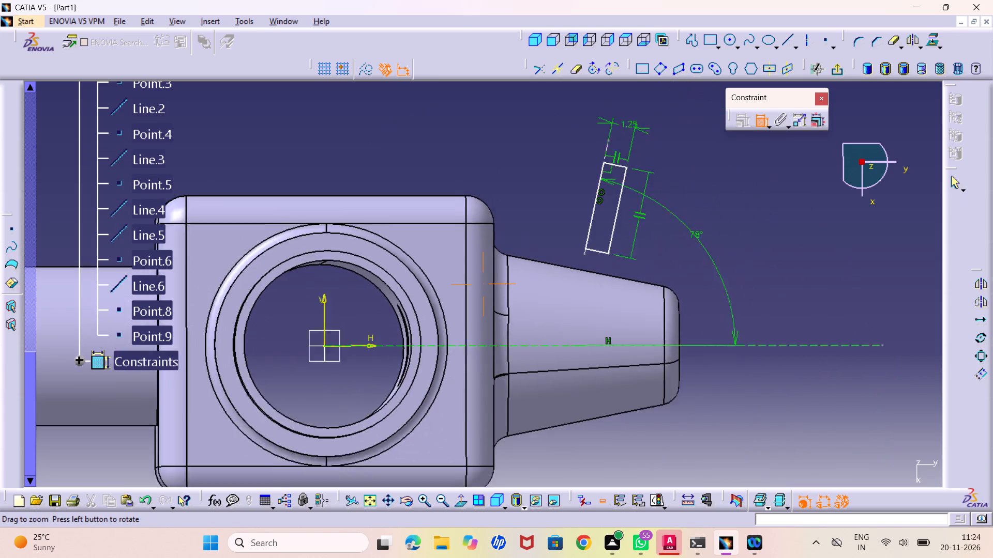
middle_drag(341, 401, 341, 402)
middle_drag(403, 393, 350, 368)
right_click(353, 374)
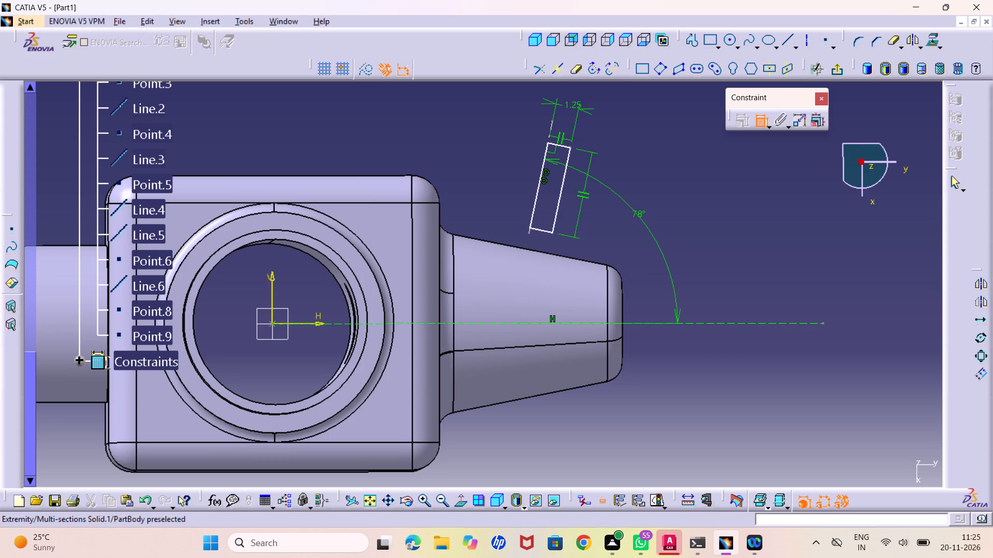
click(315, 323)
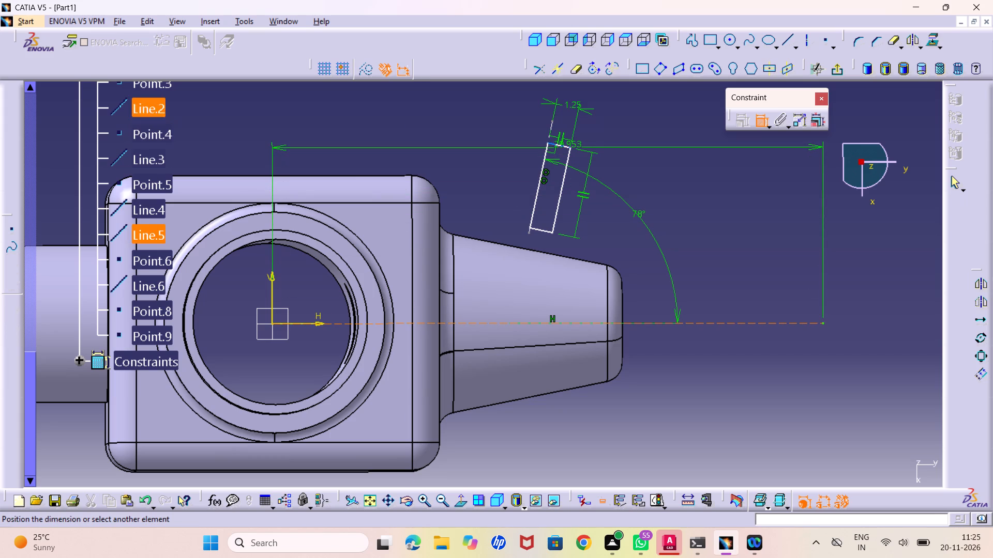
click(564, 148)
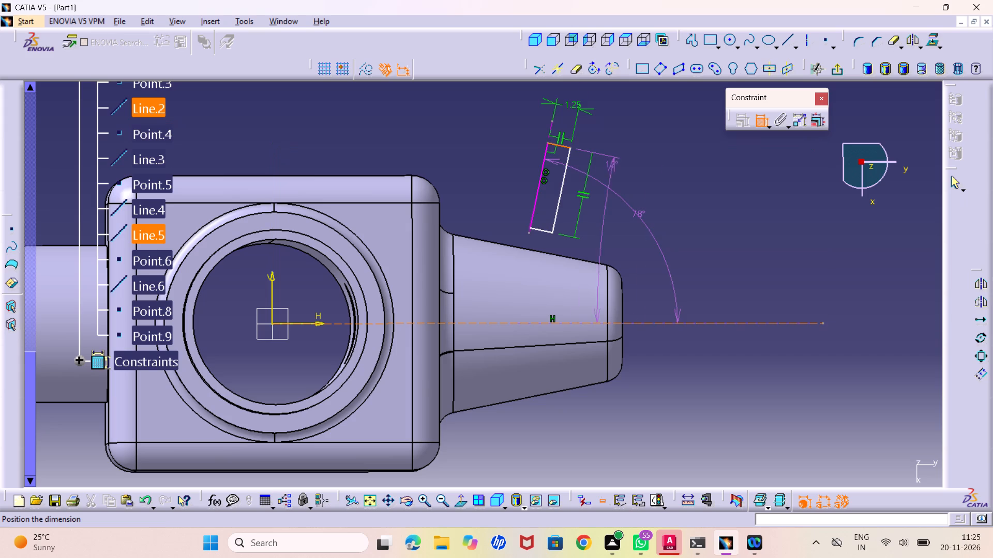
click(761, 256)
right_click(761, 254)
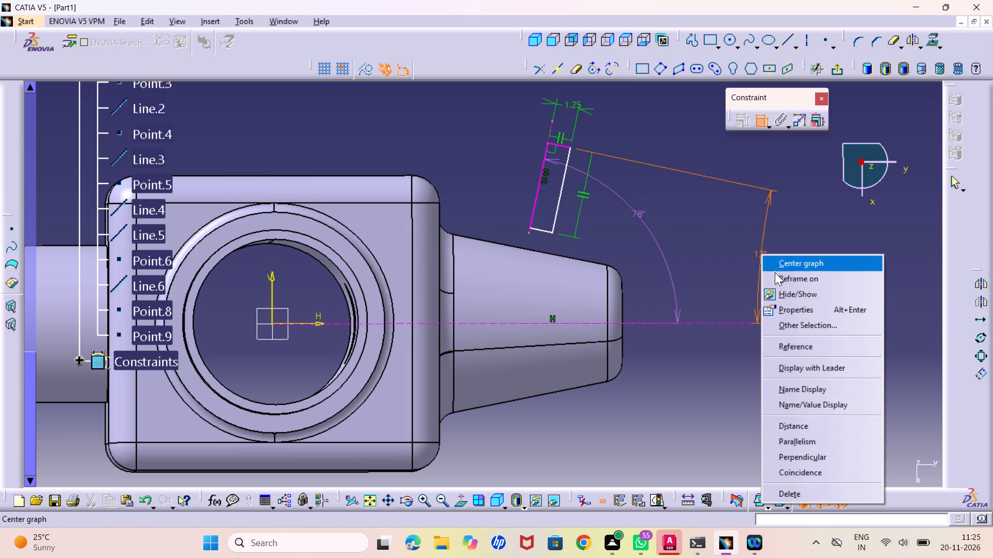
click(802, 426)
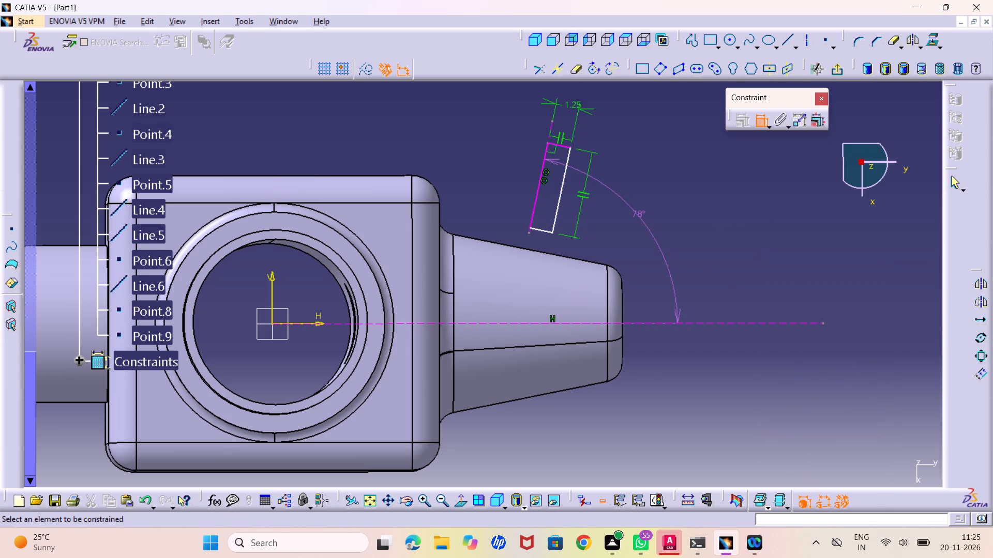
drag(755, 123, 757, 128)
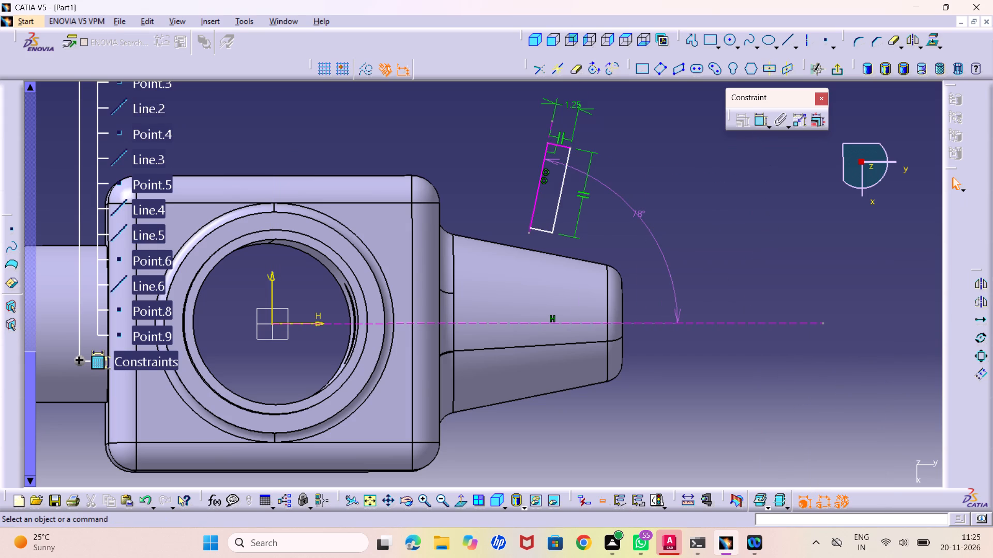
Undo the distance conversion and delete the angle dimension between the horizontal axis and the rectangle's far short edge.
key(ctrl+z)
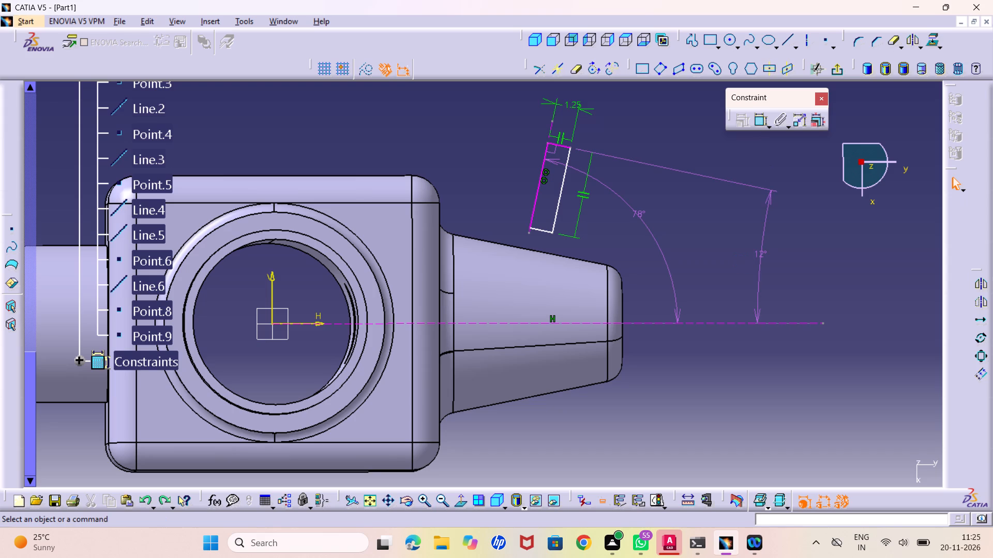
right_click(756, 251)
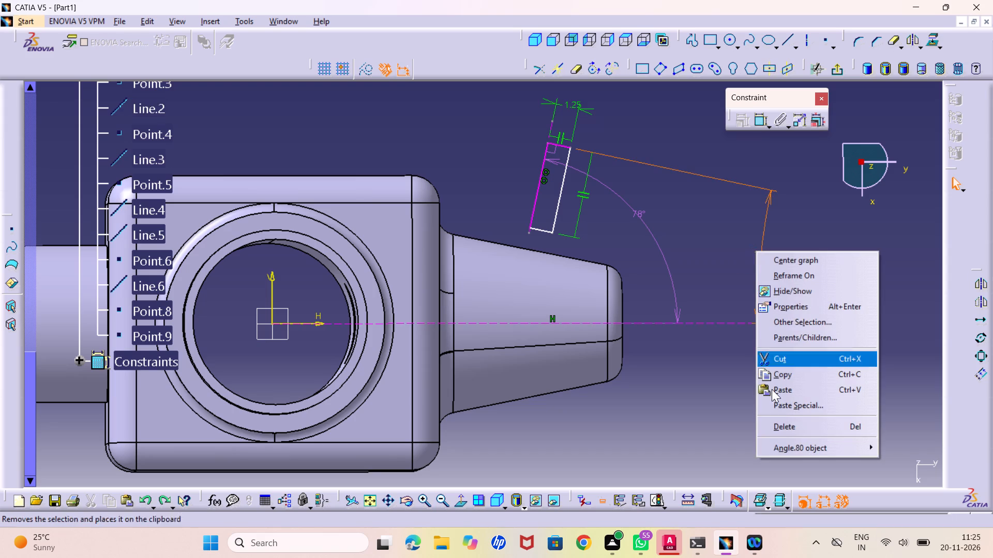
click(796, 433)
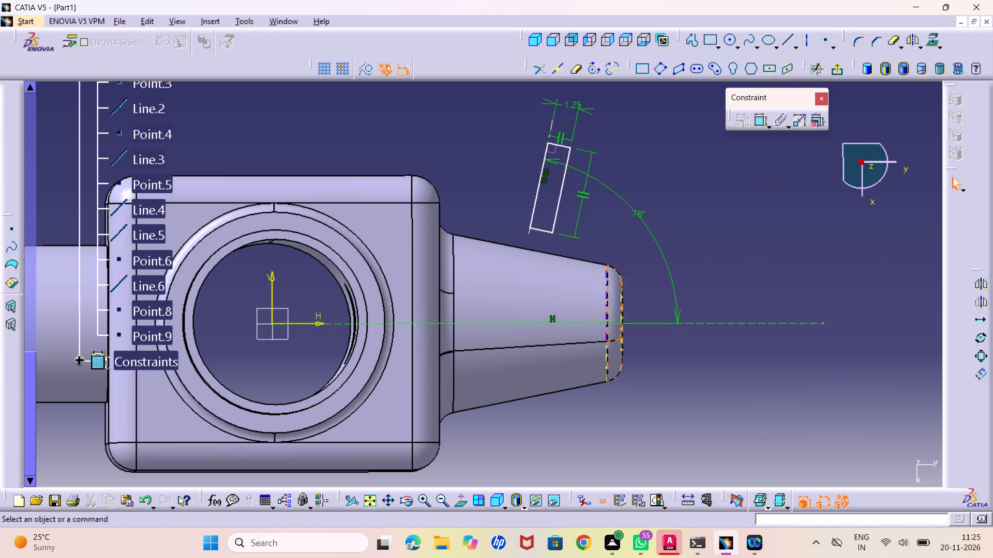
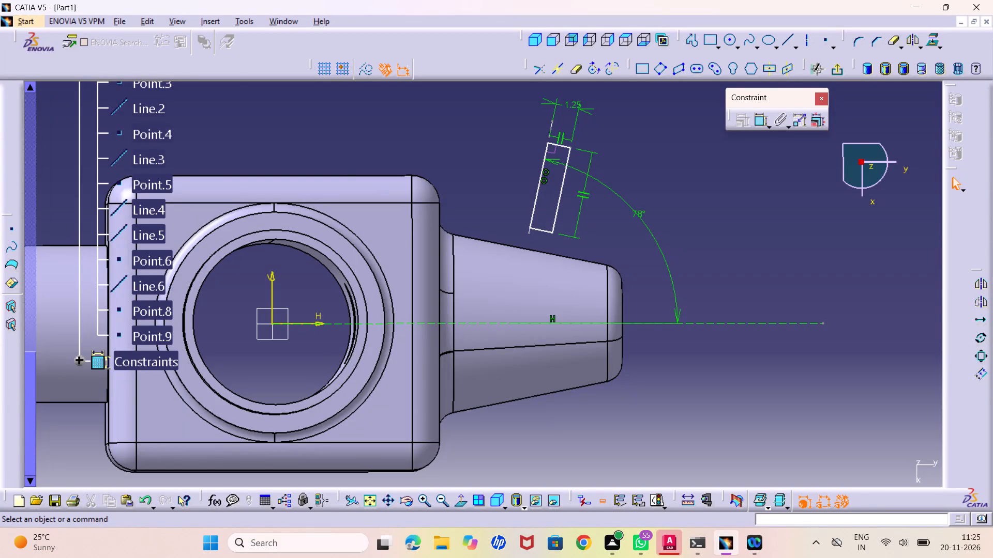
Examine the tilted rectangle and its constraints in relation to the tapered nozzle and the horizontal axis.
middle_drag(560, 161, 550, 81)
right_click(560, 161)
middle_drag(659, 119, 512, 279)
middle_drag(498, 245, 489, 219)
right_click(498, 245)
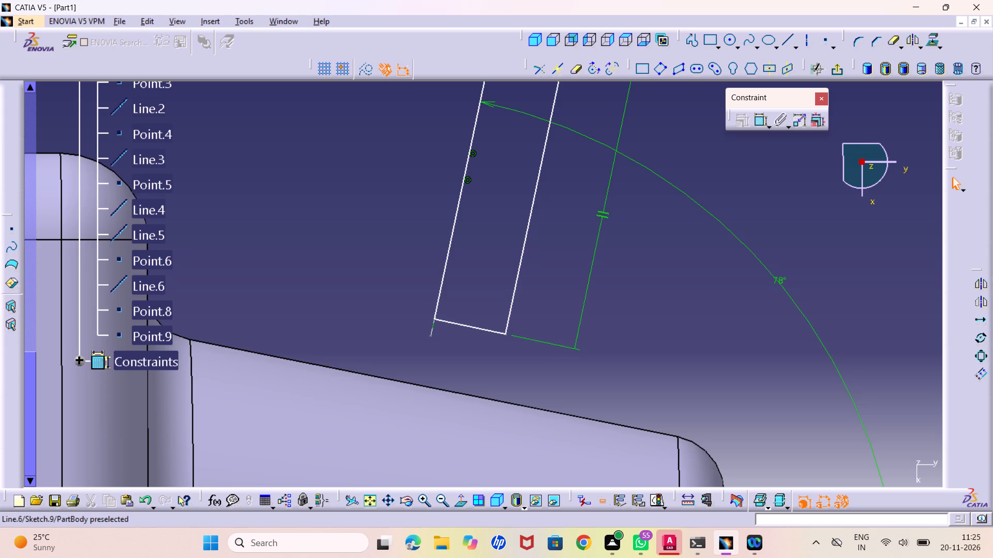
middle_drag(476, 219, 493, 262)
right_click(476, 219)
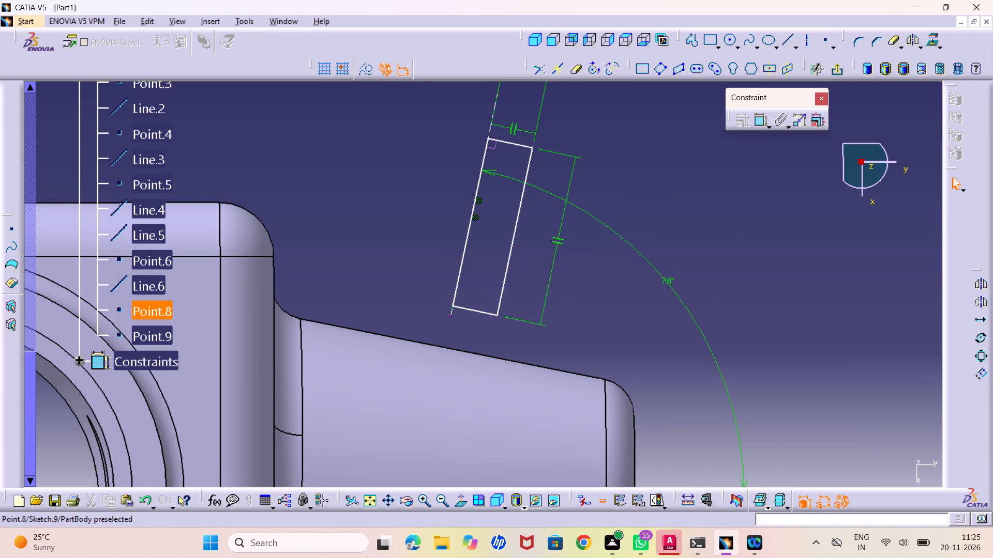
middle_drag(595, 301, 599, 364)
right_click(594, 301)
middle_drag(598, 386, 592, 360)
right_click(598, 385)
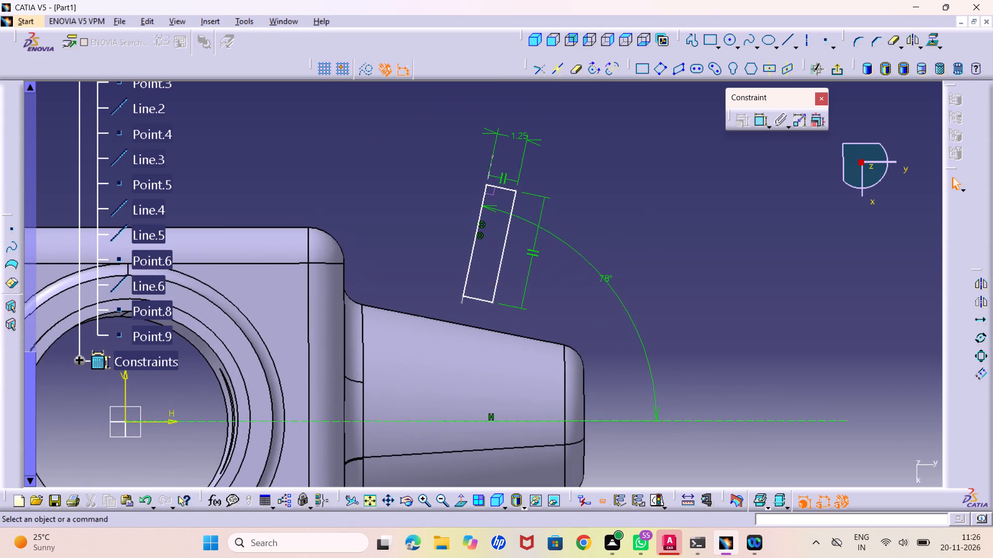
middle_drag(586, 337, 588, 362)
right_click(586, 337)
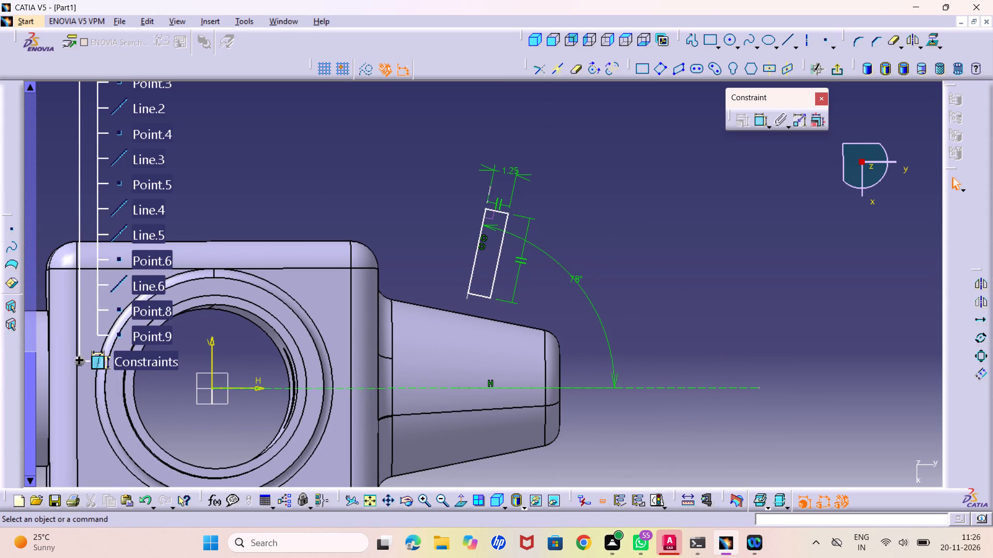
middle_drag(590, 399, 587, 394)
right_click(589, 399)
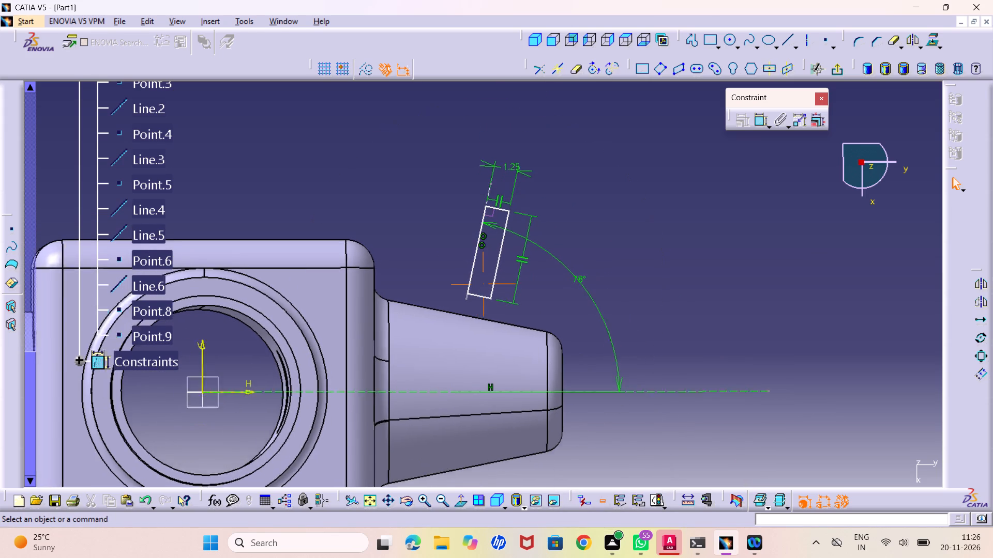
middle_drag(587, 394, 585, 388)
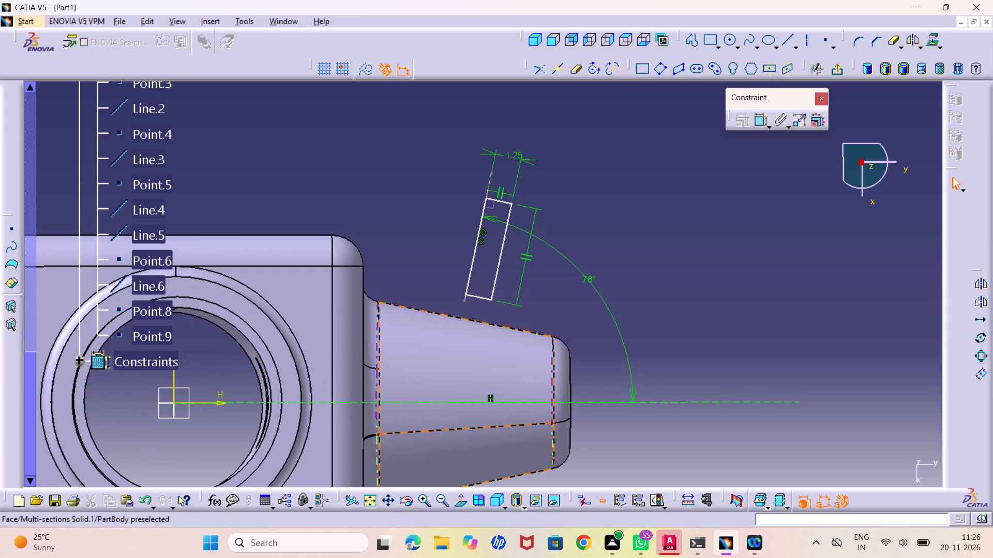
middle_drag(541, 320, 543, 331)
right_click(541, 318)
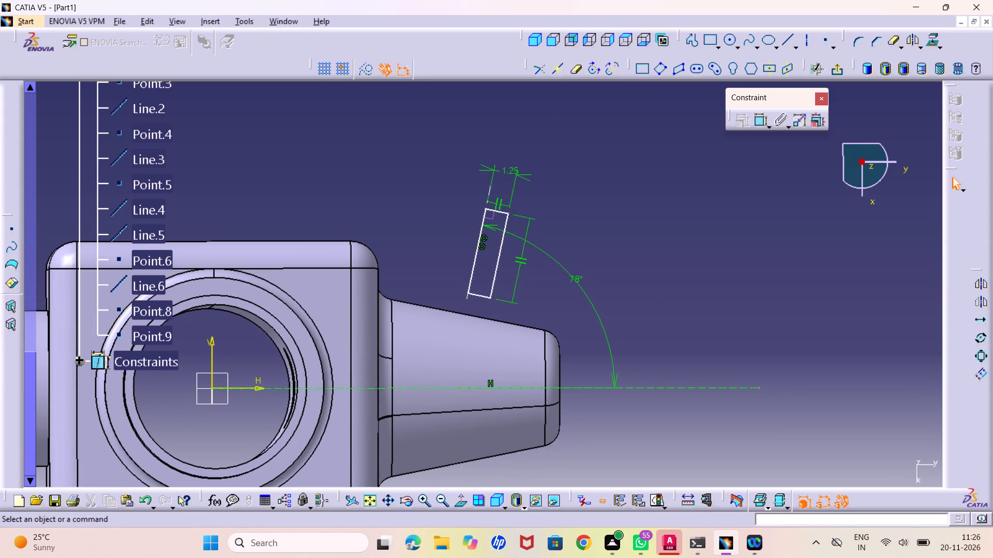
middle_drag(610, 246, 613, 273)
right_drag(610, 246, 610, 255)
Delete the perpendicularity constraint at the rectangle's corner on the tilted axis, farthest from the nozzle.
double_click(765, 119)
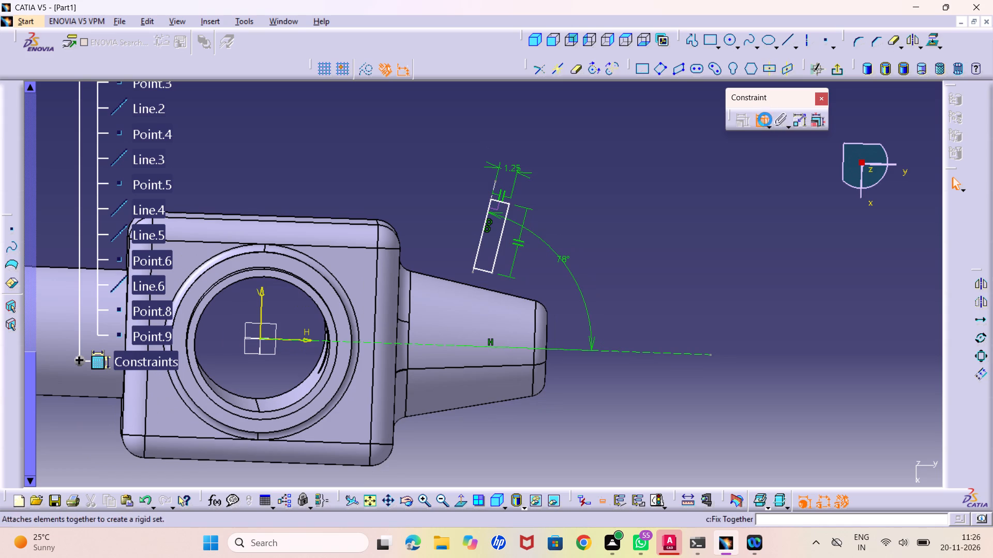
middle_drag(461, 234, 434, 154)
right_click(461, 234)
middle_drag(448, 146, 422, 269)
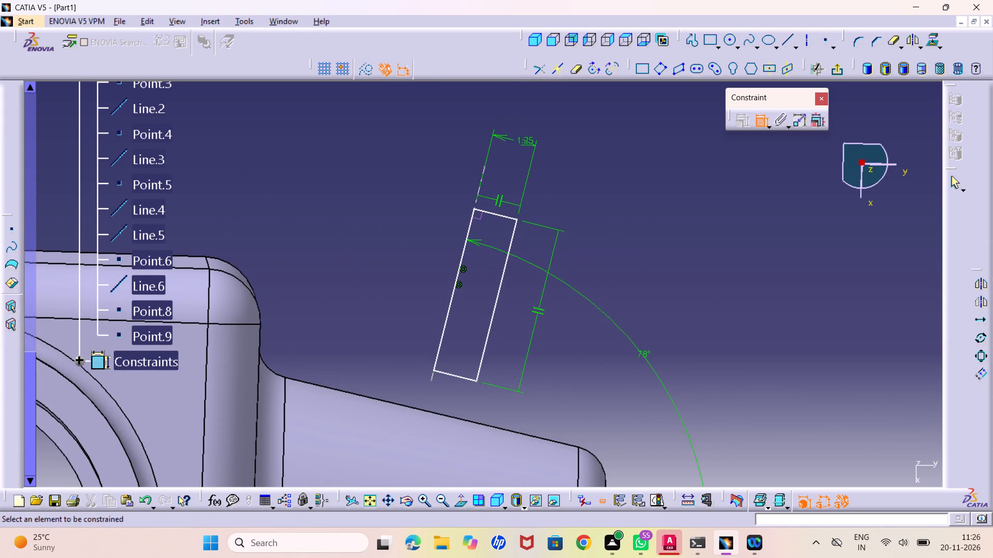
click(755, 115)
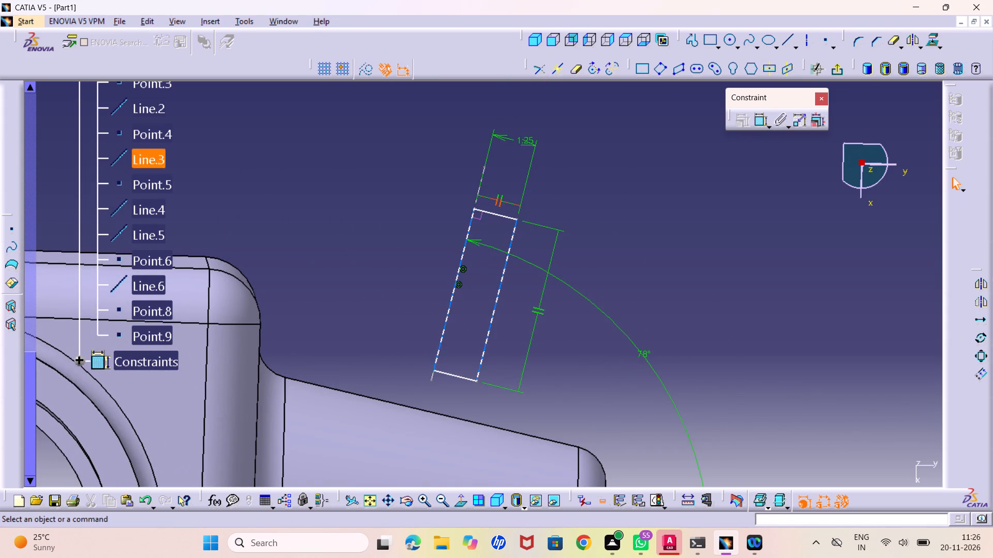
right_click(481, 219)
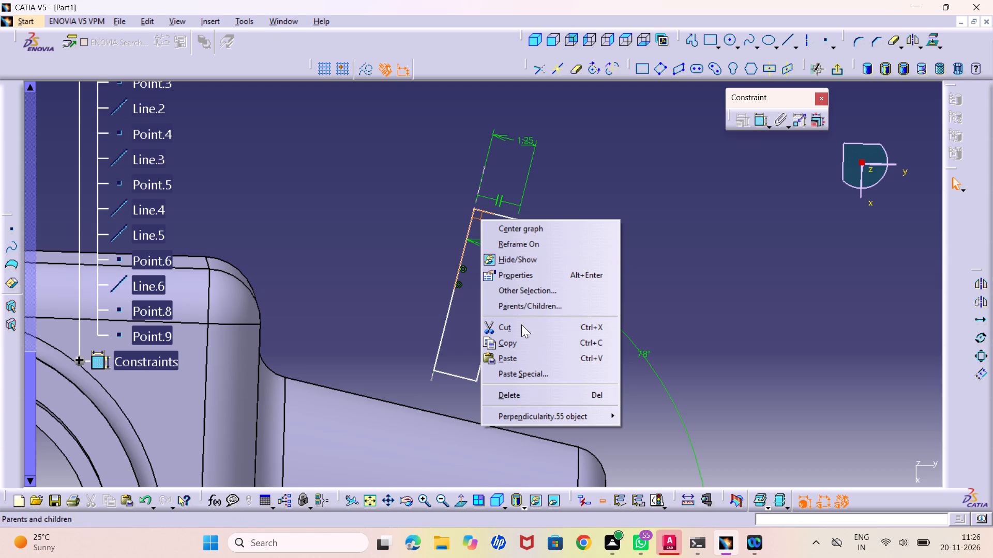
click(496, 394)
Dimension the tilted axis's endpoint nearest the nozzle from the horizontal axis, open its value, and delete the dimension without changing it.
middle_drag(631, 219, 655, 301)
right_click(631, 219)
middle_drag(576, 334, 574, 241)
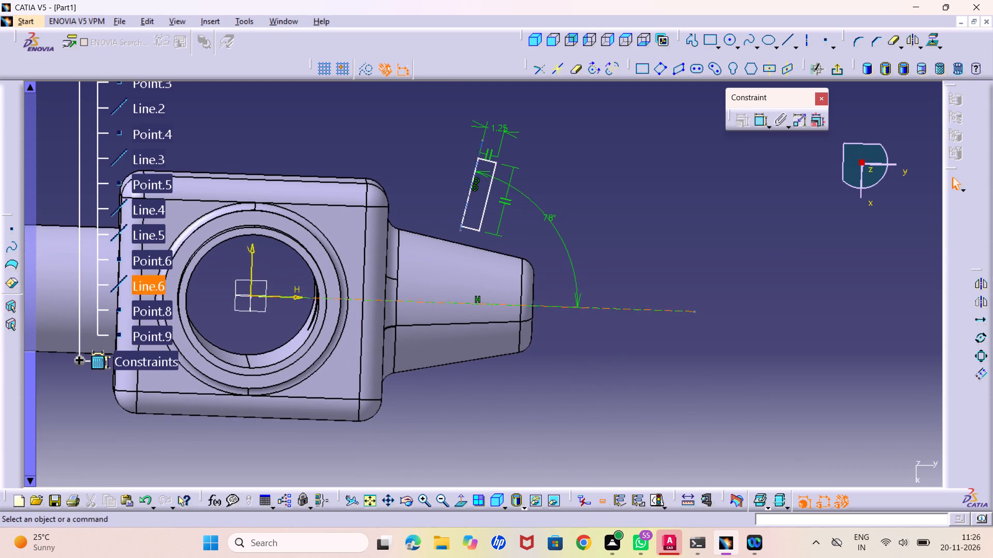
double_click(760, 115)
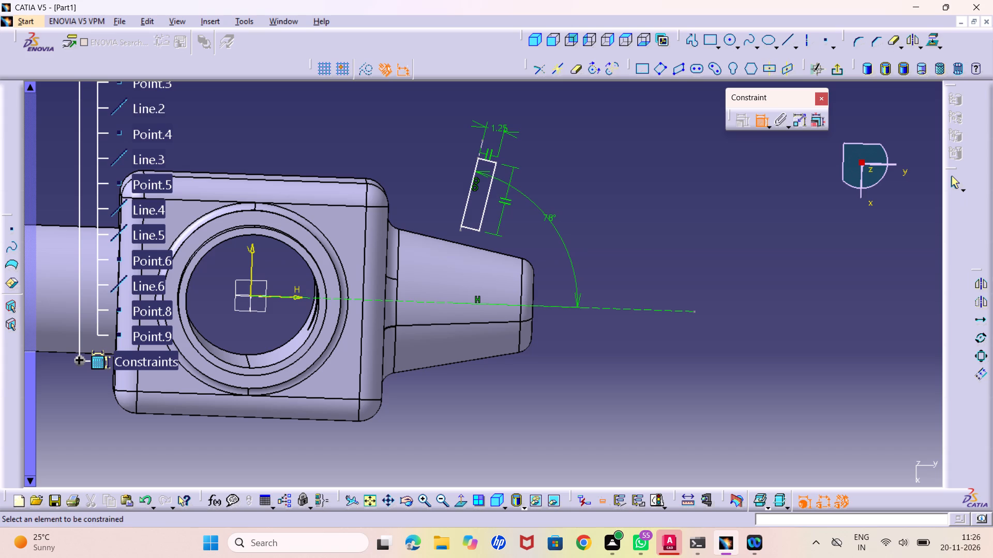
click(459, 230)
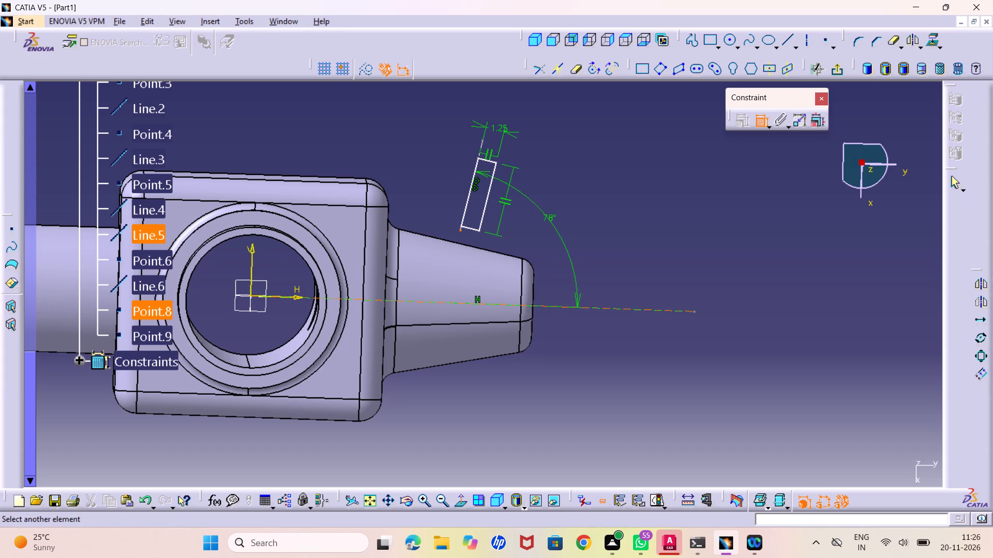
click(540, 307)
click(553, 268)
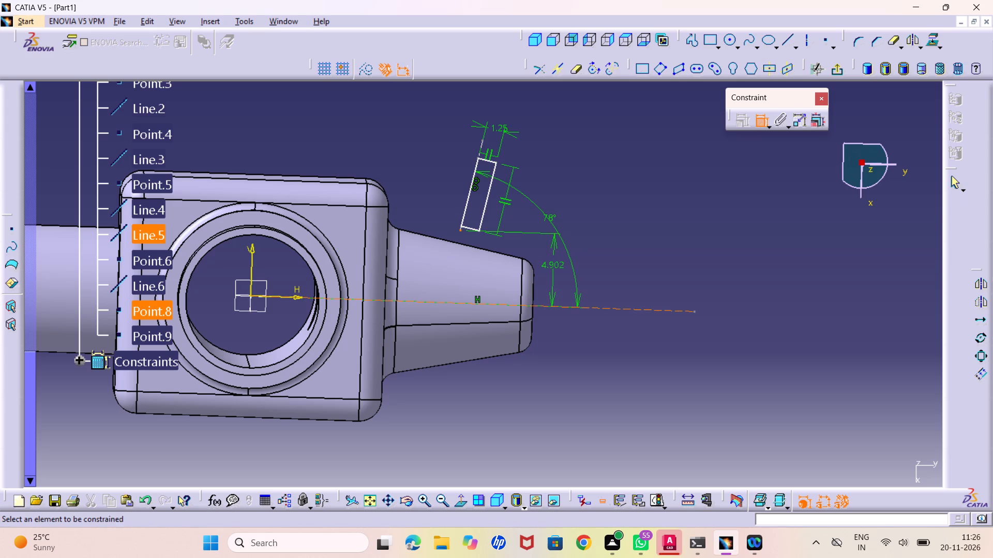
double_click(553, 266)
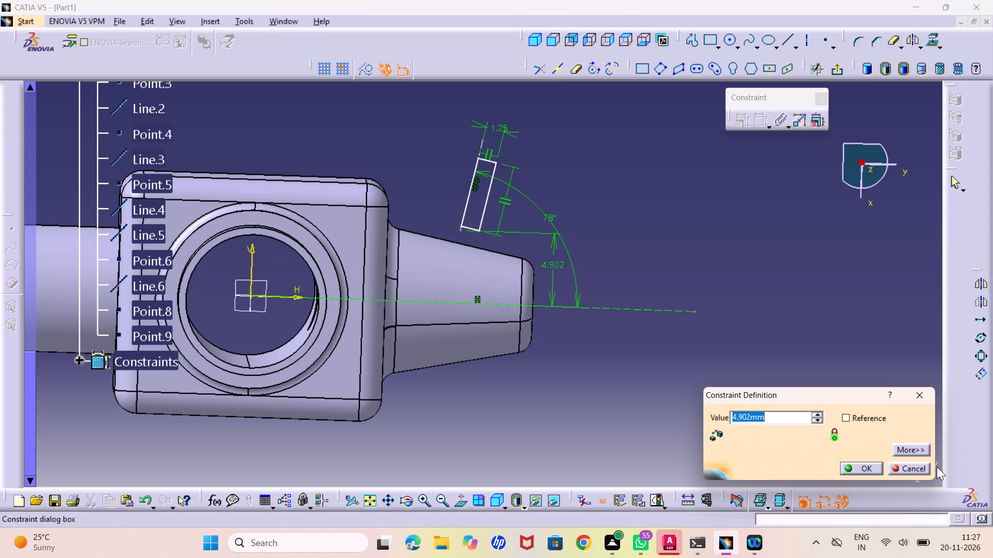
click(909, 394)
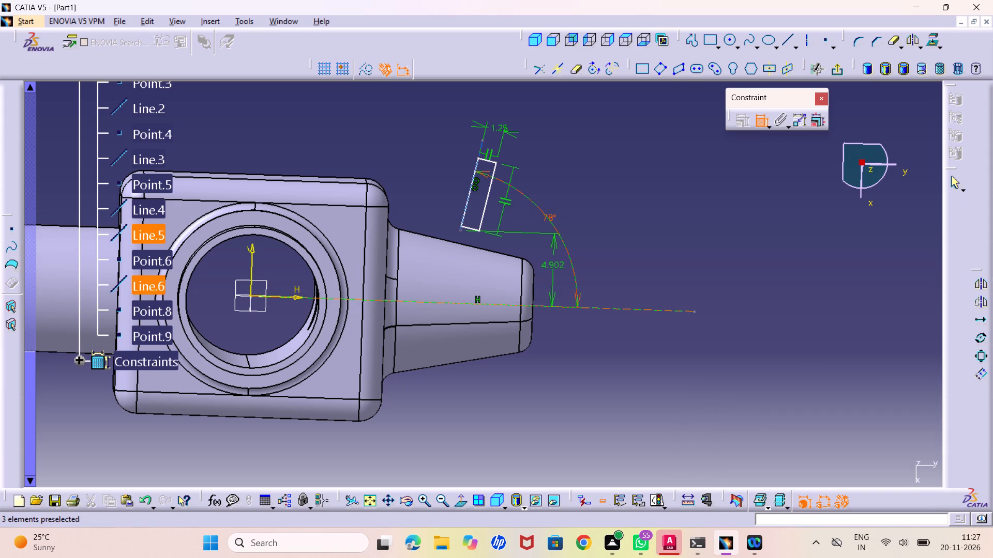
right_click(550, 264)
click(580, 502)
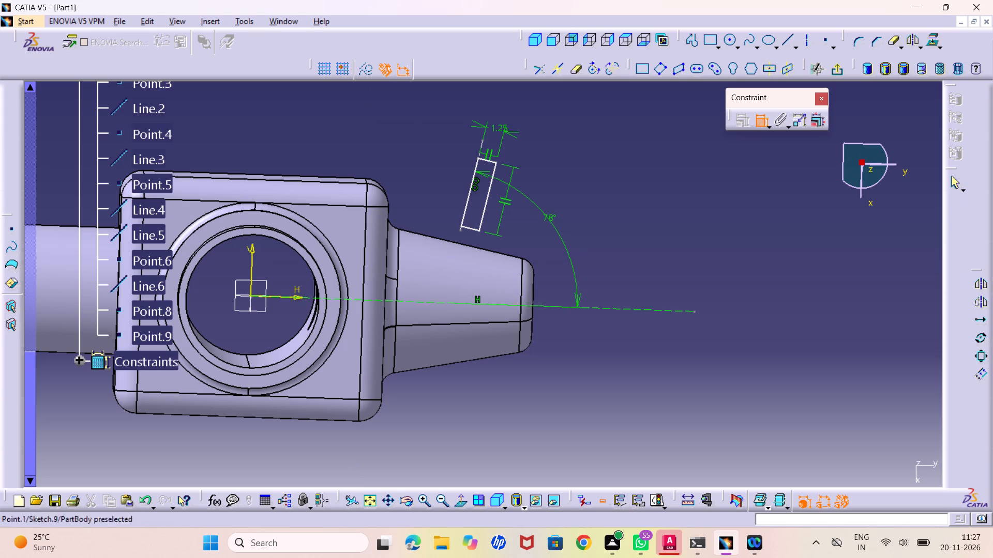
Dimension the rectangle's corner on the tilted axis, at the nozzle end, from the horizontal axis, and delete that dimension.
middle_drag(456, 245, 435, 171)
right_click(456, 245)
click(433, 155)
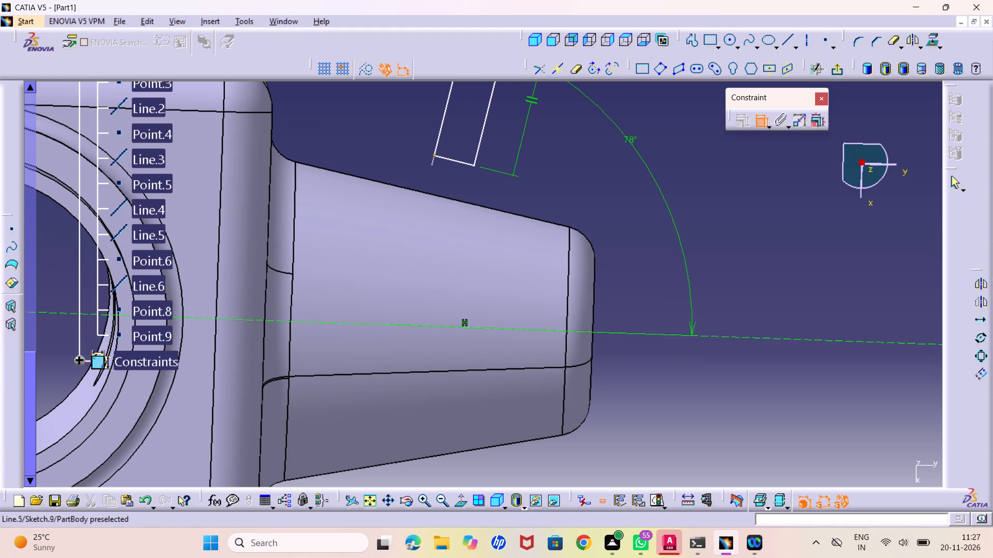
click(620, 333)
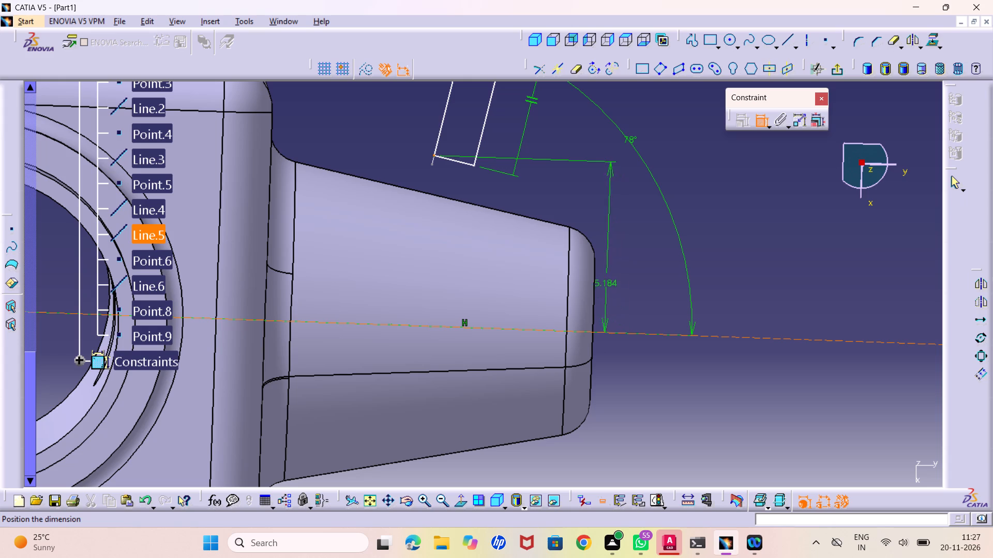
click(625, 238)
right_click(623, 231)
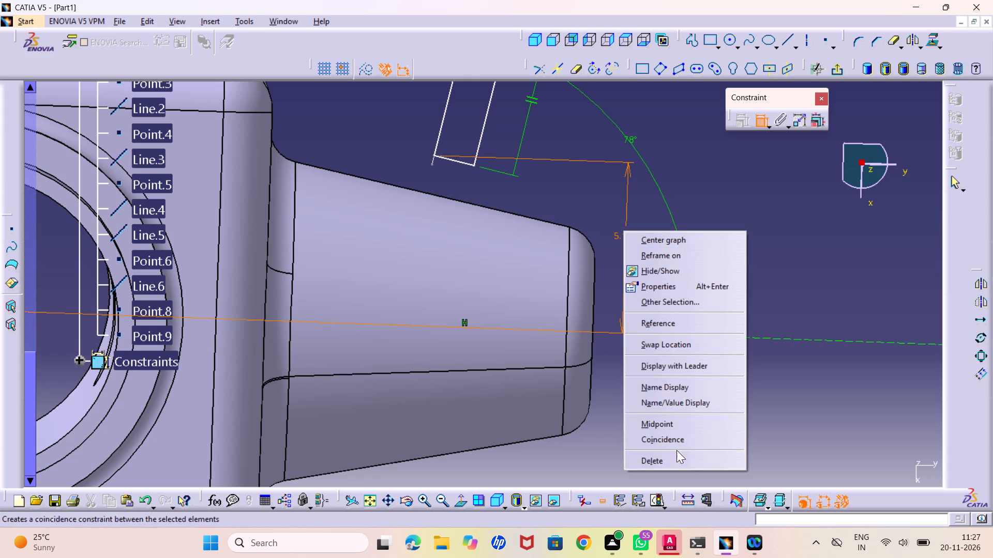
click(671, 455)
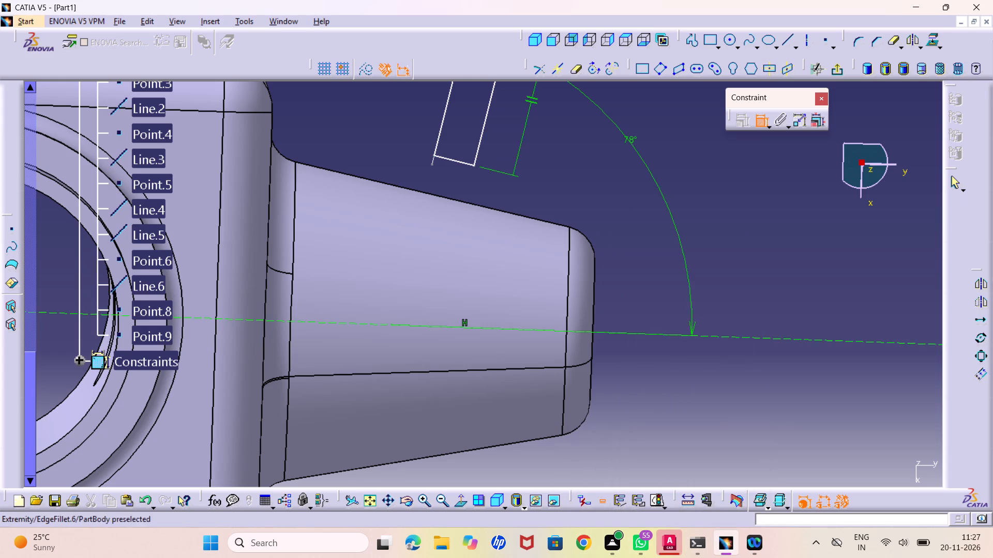
Dimension the rectangle's nozzle-side corner on the tilted axis from the nozzle's flat end edge and set it to 5 mm.
click(432, 156)
click(594, 312)
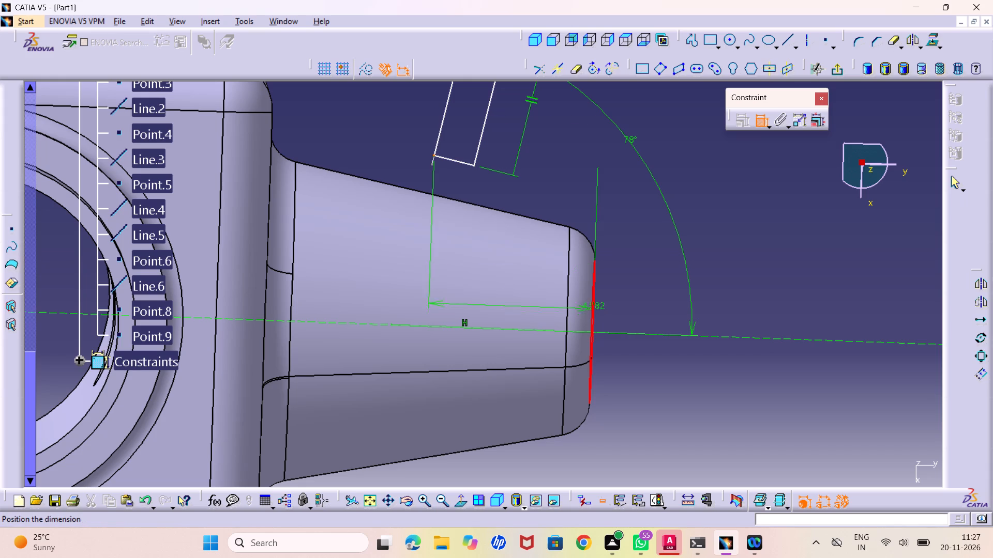
click(558, 201)
double_click(554, 197)
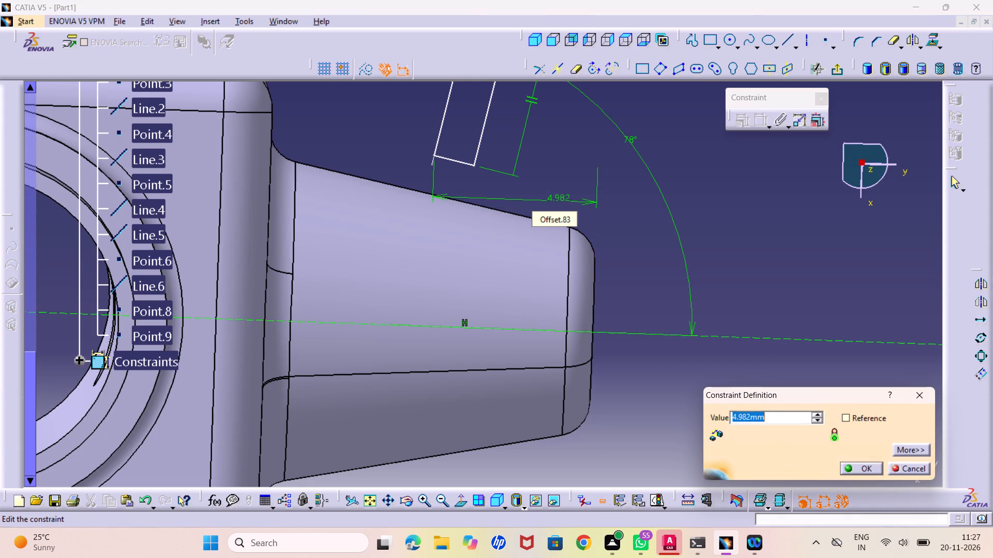
key(5)
key(Return)
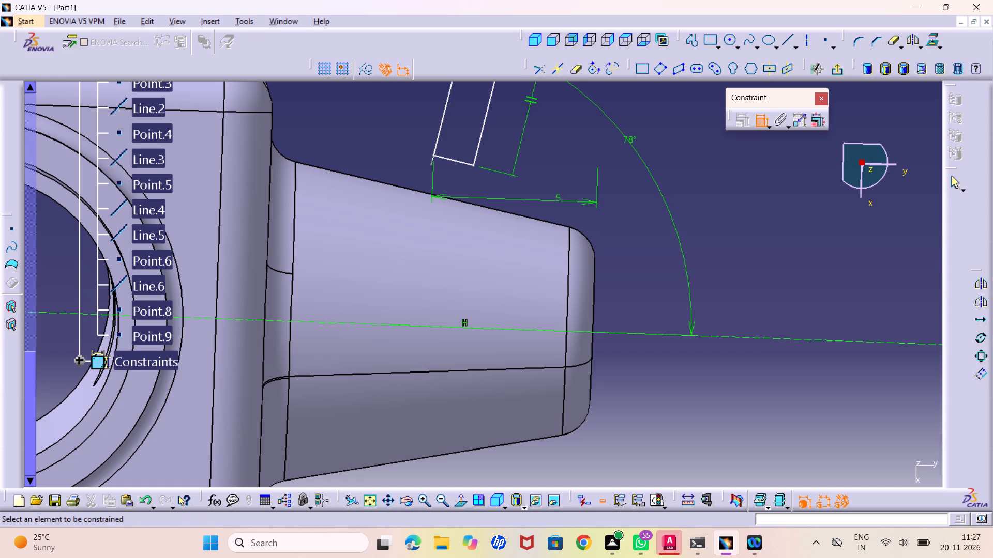
Dimension the rectangle's other nozzle-side corner from the horizontal axis and set the distance to 3 mm.
click(476, 167)
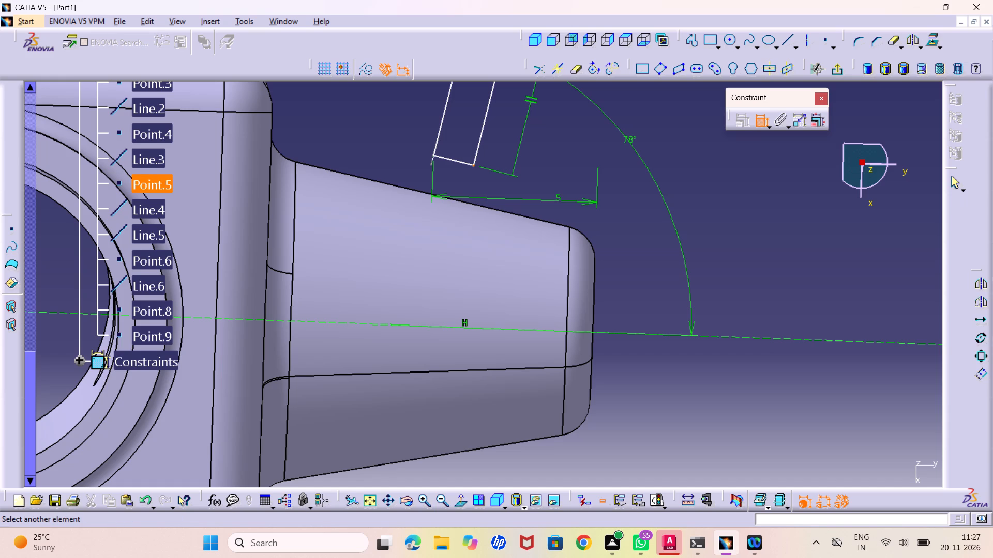
click(625, 334)
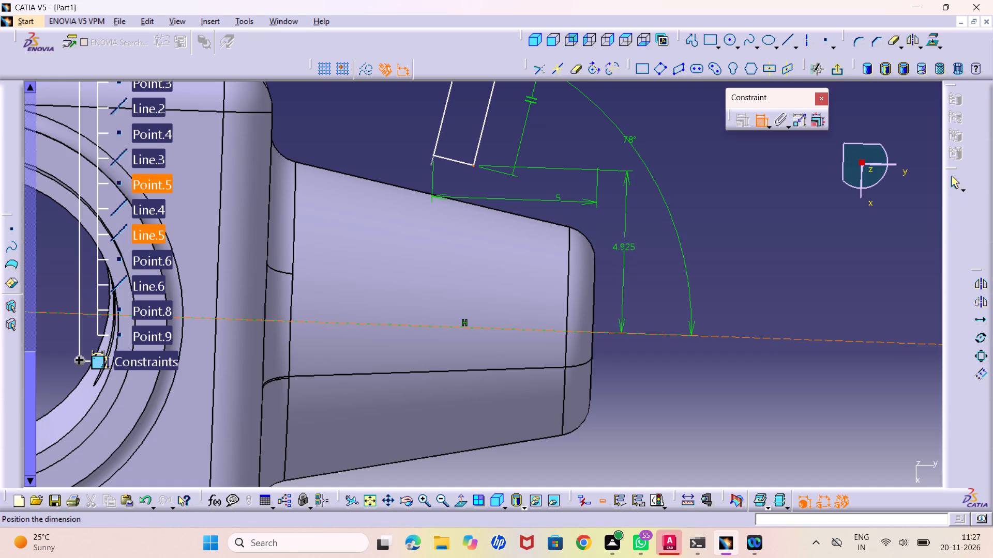
click(625, 243)
double_click(624, 238)
key(3)
key(Return)
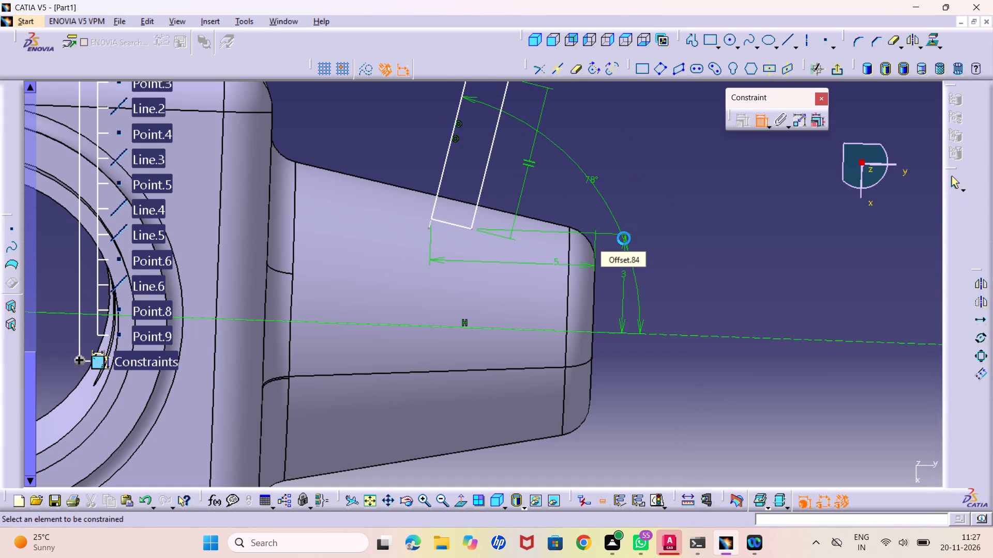
Dimension the tilted axis's outer endpoint, farthest from the nozzle, from the horizontal axis and set the distance to 8.4 mm.
middle_drag(626, 151, 632, 197)
right_click(626, 151)
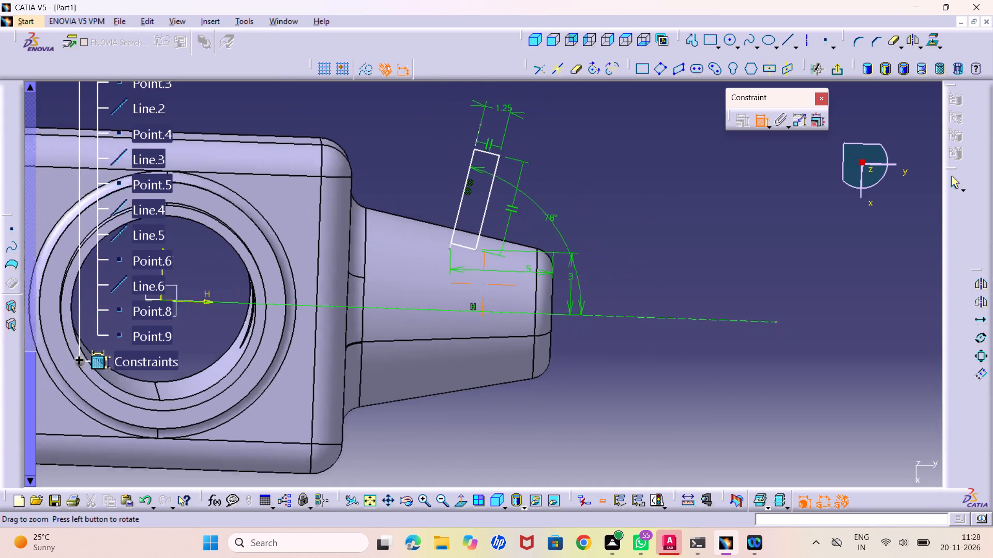
middle_drag(632, 197, 632, 201)
middle_drag(629, 235, 627, 221)
right_click(629, 235)
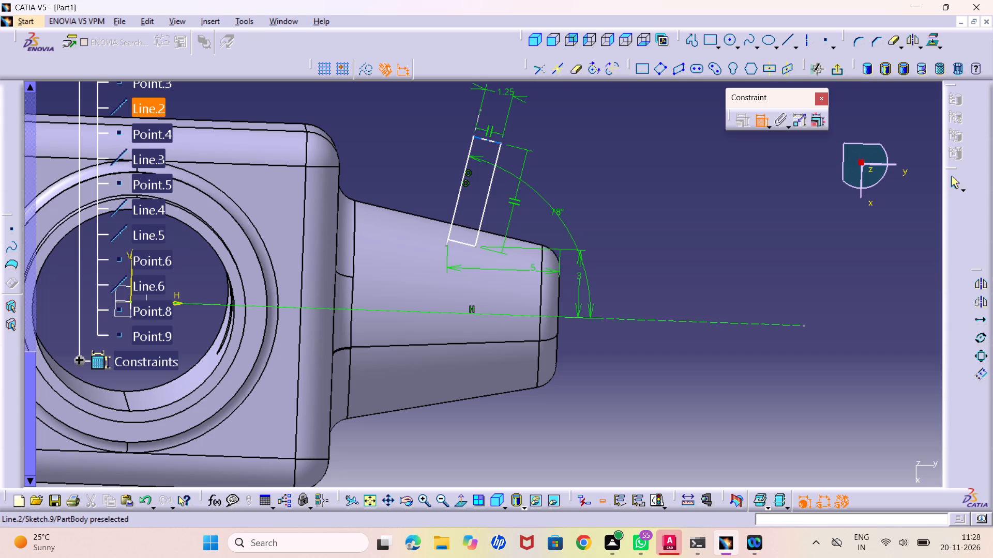
middle_drag(597, 166, 588, 132)
right_click(597, 166)
middle_drag(590, 112, 571, 198)
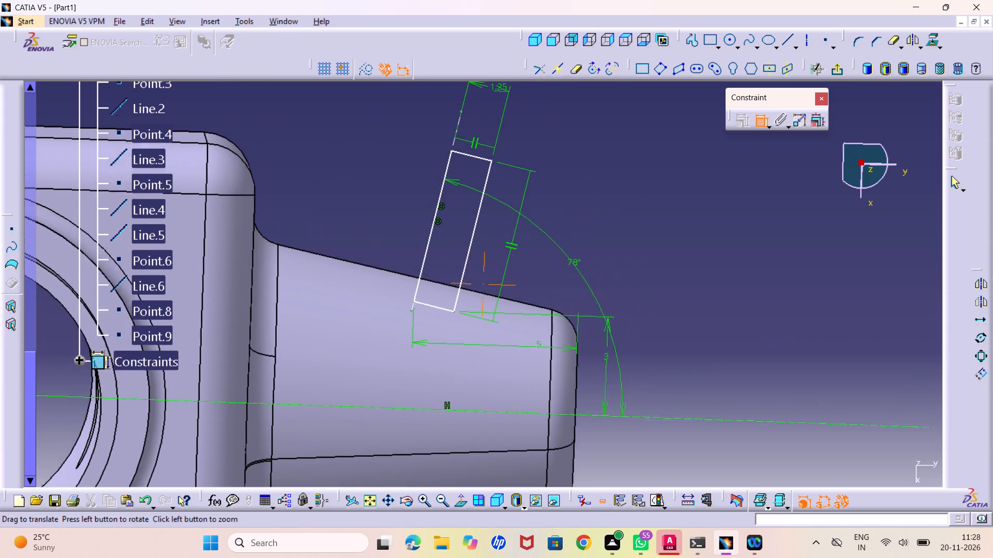
middle_drag(571, 198, 568, 213)
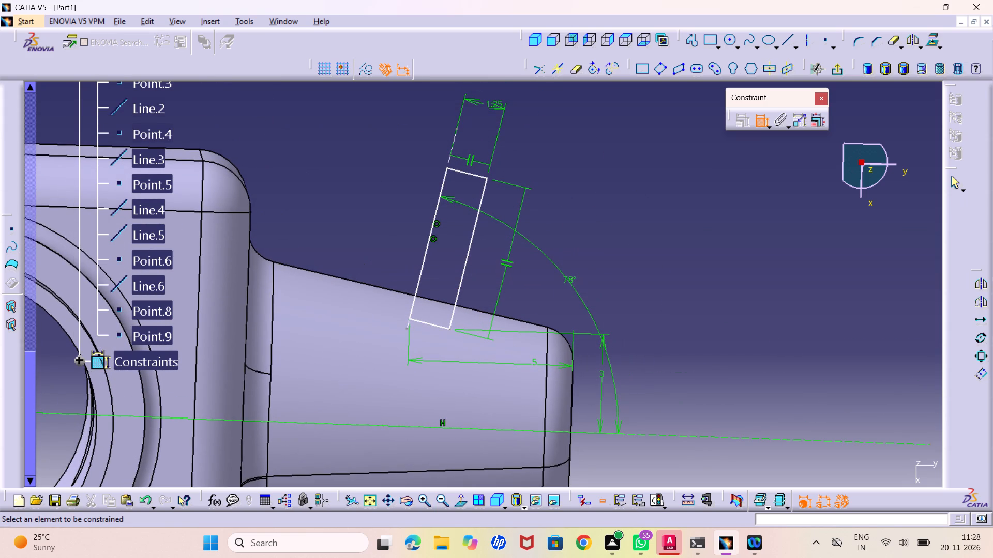
click(456, 128)
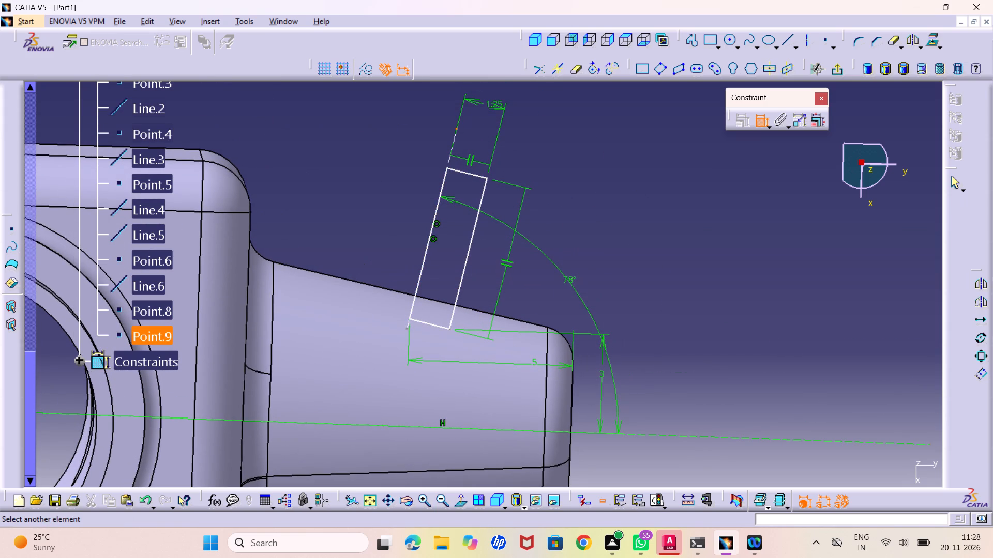
middle_drag(693, 321, 672, 280)
right_click(666, 247)
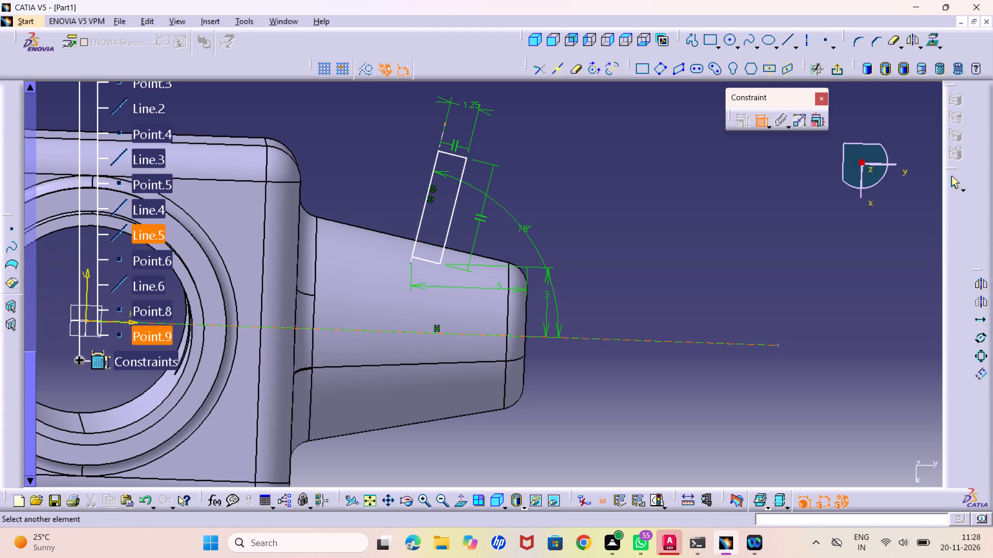
click(648, 342)
click(624, 219)
double_click(624, 215)
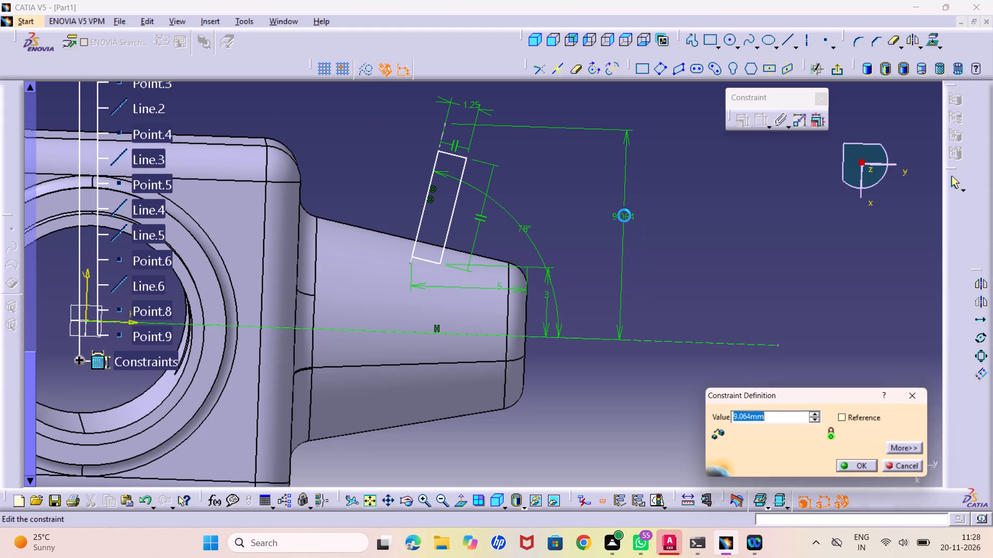
text(8.4)
key(Return)
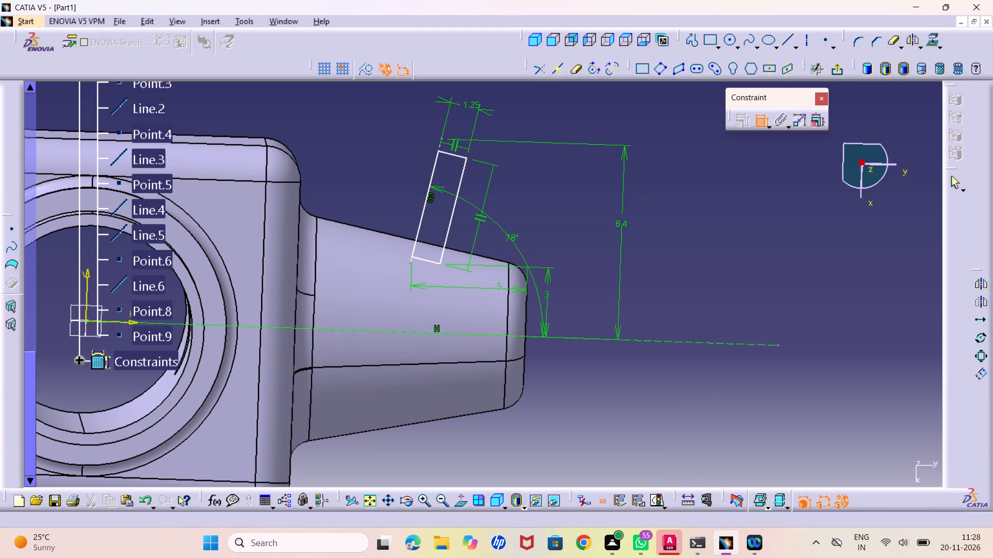
Make the tilted axis's outer endpoint coincident with the rectangle's outer corner on that axis.
middle_drag(435, 172, 414, 134)
right_click(434, 172)
middle_drag(415, 136, 426, 295)
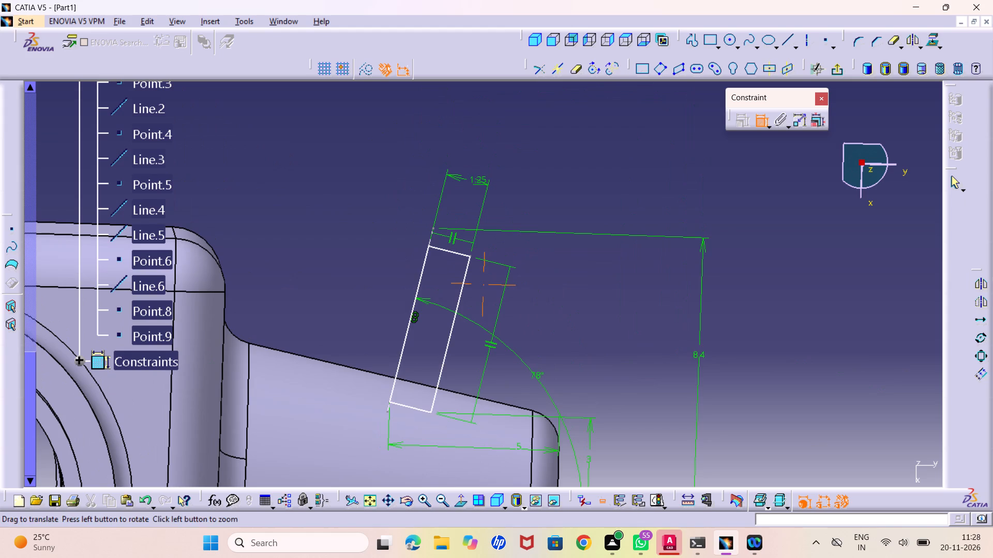
click(434, 231)
click(429, 246)
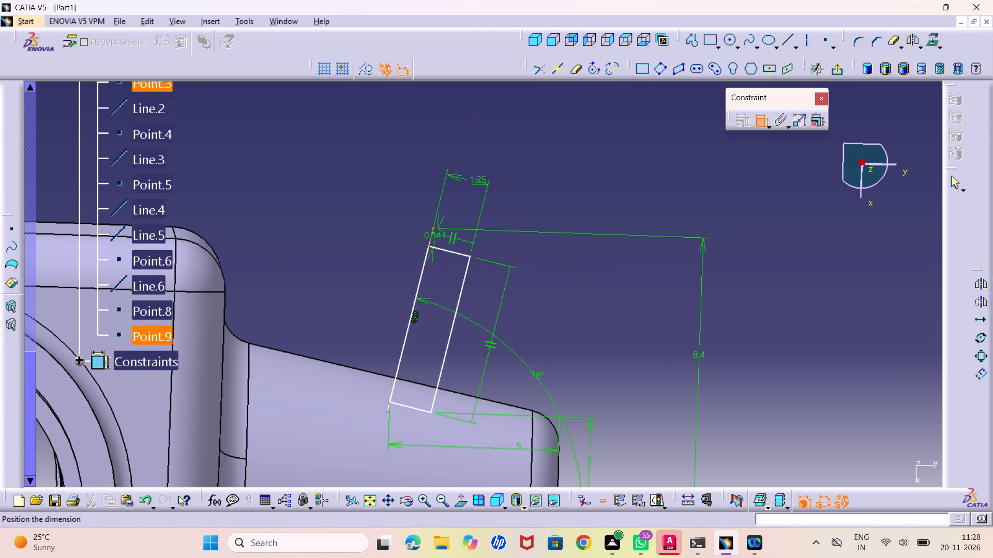
right_click(368, 222)
click(403, 317)
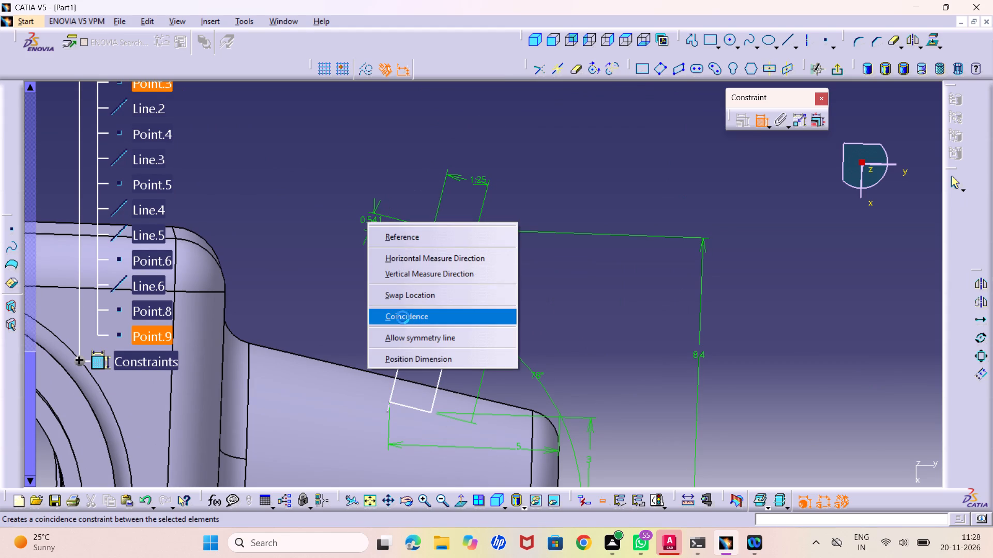
Make the tilted axis's nozzle-side endpoint coincident with the rectangle's adjacent corner and exit the sketch.
middle_drag(543, 287, 547, 298)
right_click(543, 287)
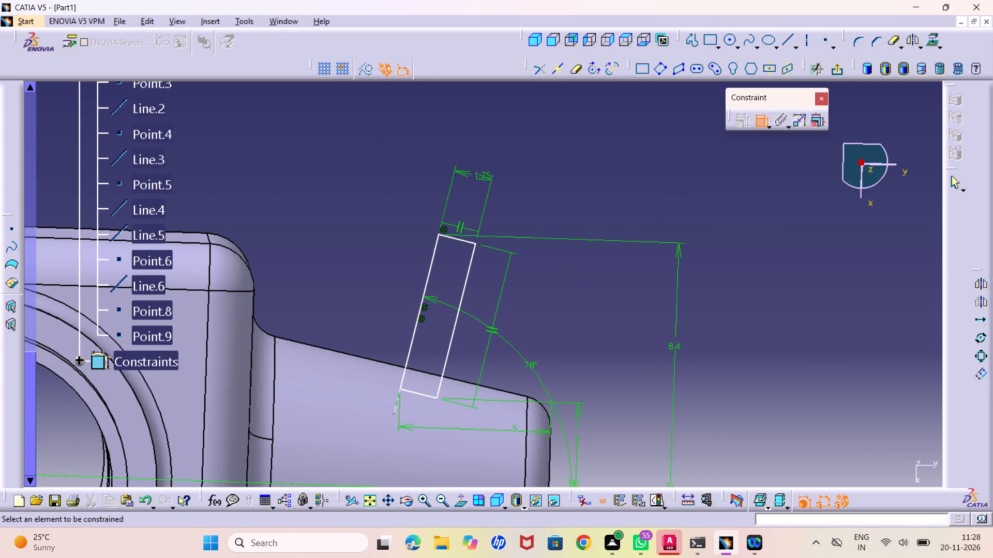
middle_drag(553, 352, 558, 384)
right_click(553, 352)
middle_drag(566, 397, 561, 355)
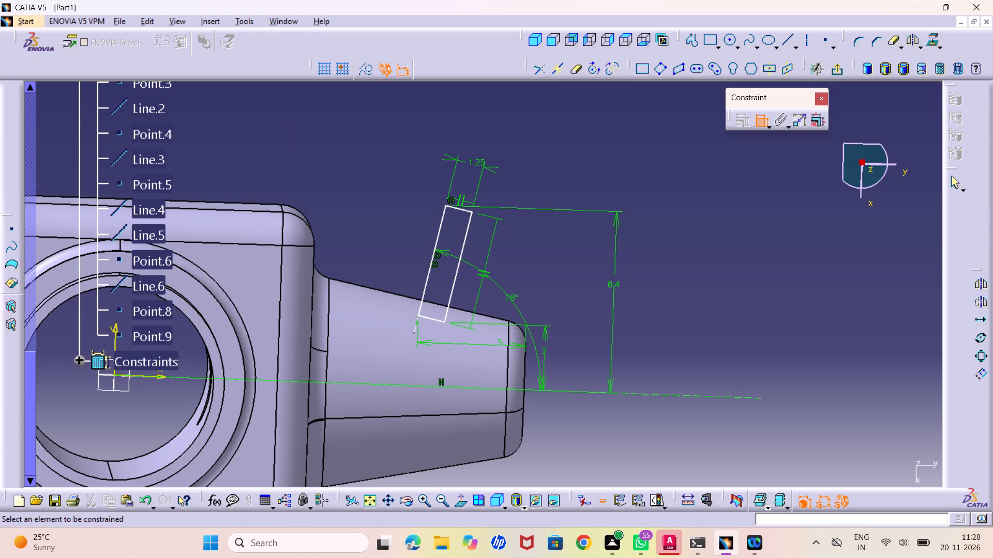
click(414, 332)
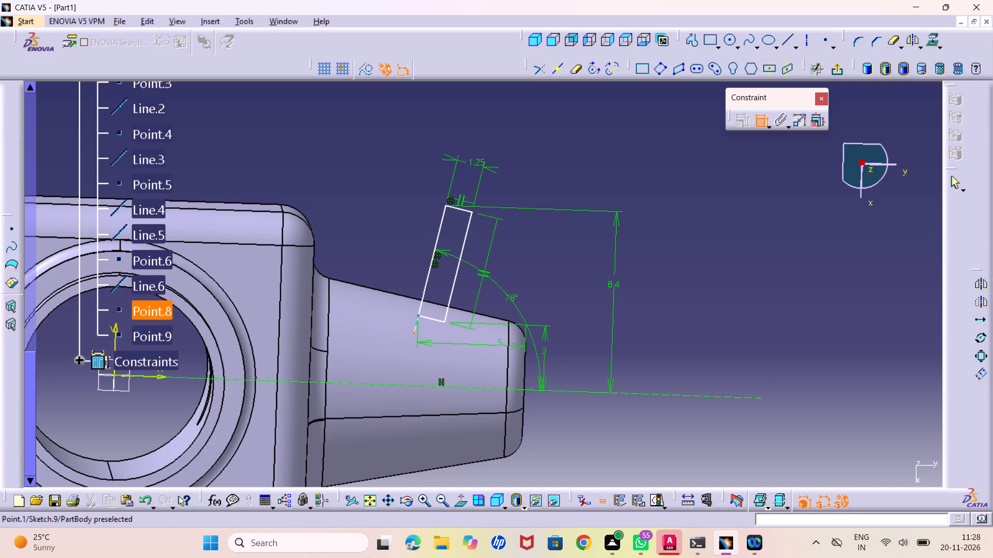
click(418, 315)
right_click(367, 269)
click(406, 365)
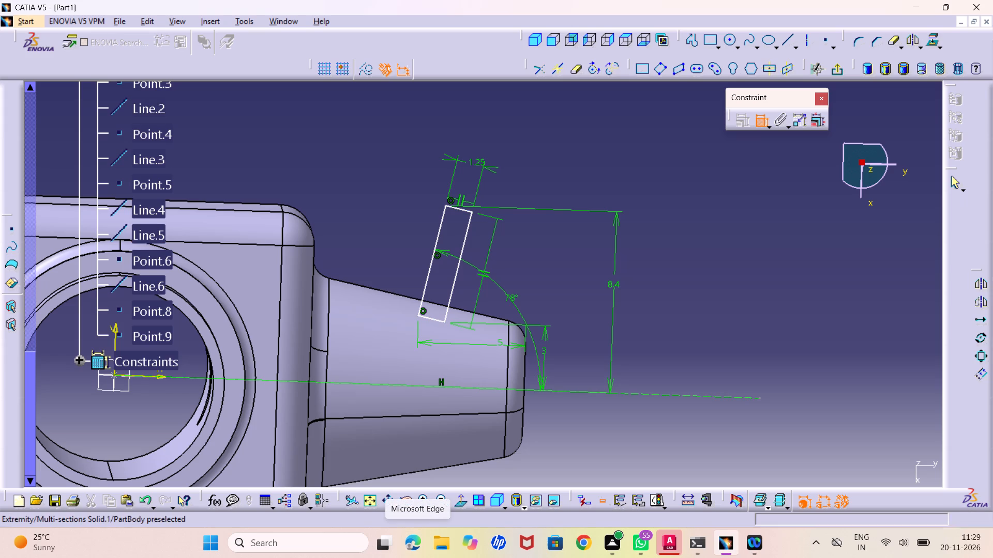
click(834, 74)
Revolve the rectangle sketch 360 degrees about its sketch axis with Shaft to form a cylindrical stub on the tapered nozzle.
middle_drag(341, 247, 438, 370)
right_click(341, 247)
middle_drag(550, 364, 483, 235)
right_click(483, 235)
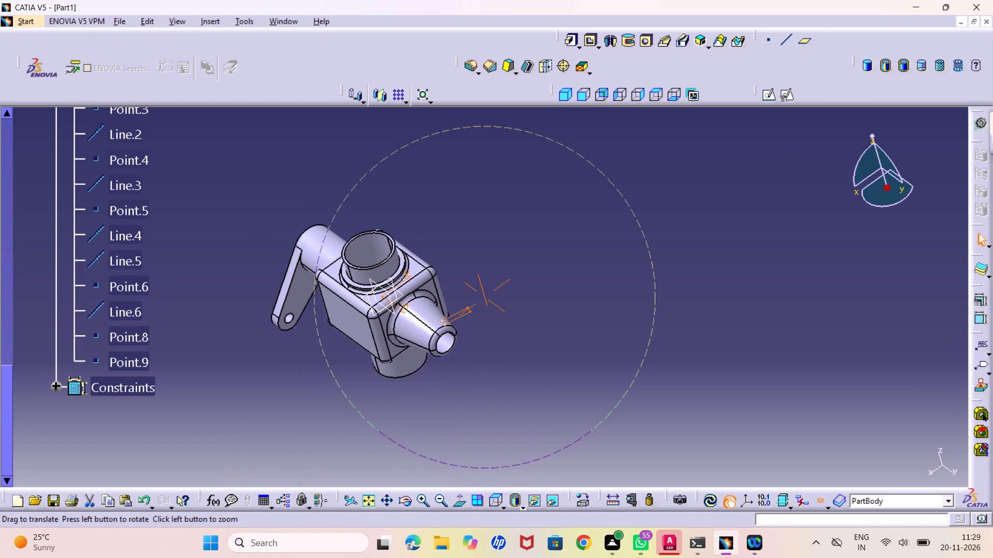
middle_drag(483, 235, 410, 117)
middle_drag(415, 417, 359, 315)
right_drag(415, 417, 359, 315)
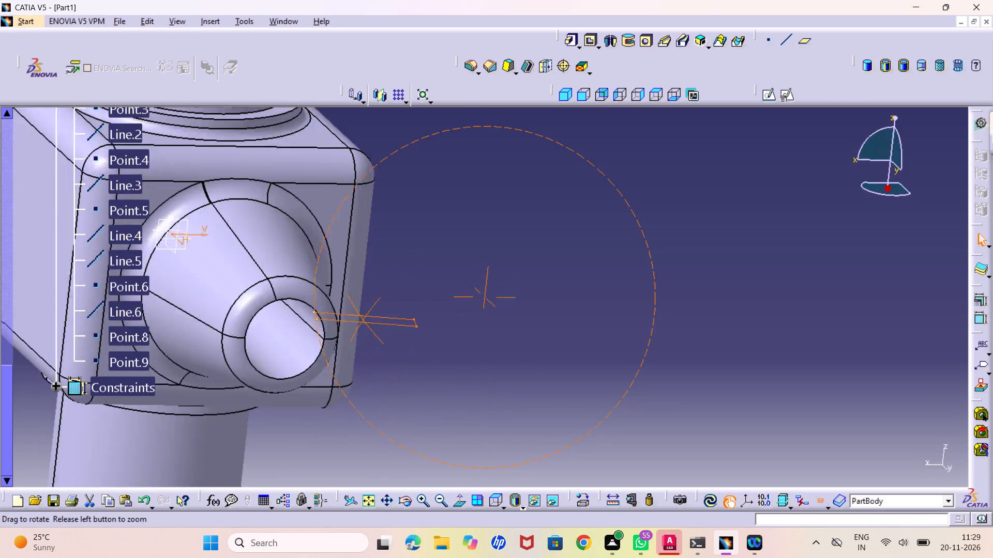
middle_drag(359, 315, 470, 425)
right_drag(359, 315, 470, 425)
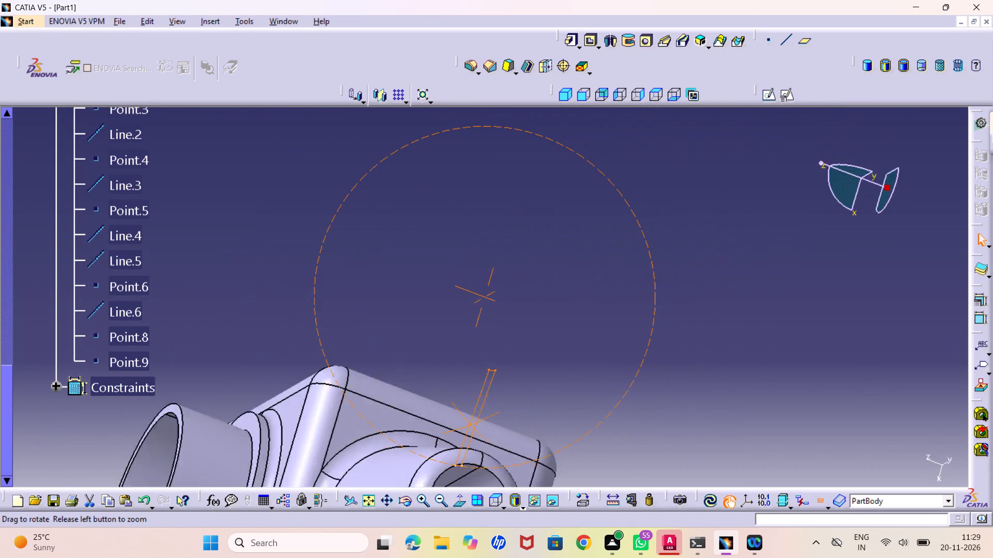
middle_drag(470, 425, 499, 407)
right_drag(470, 425, 499, 407)
middle_drag(399, 467, 414, 260)
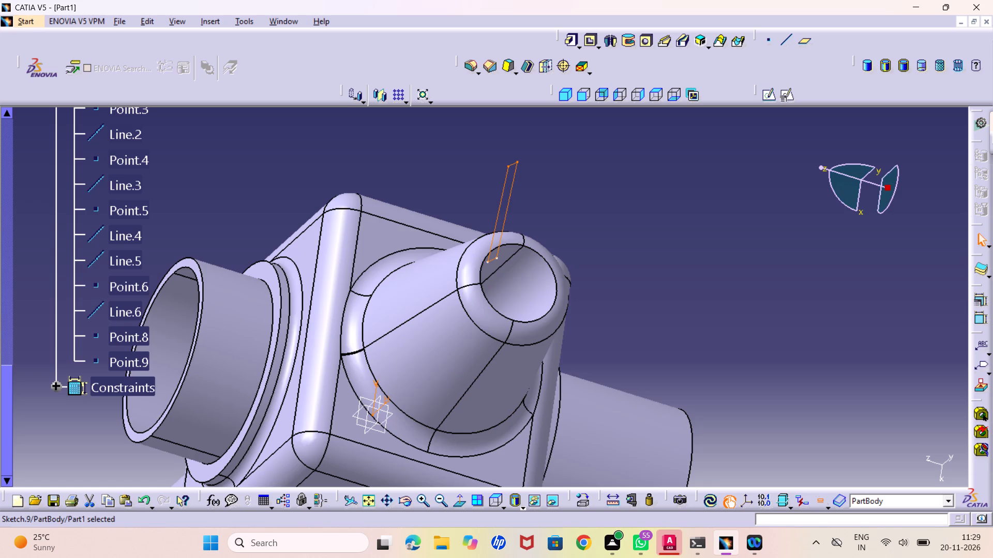
middle_drag(512, 290, 444, 385)
right_drag(512, 290, 443, 384)
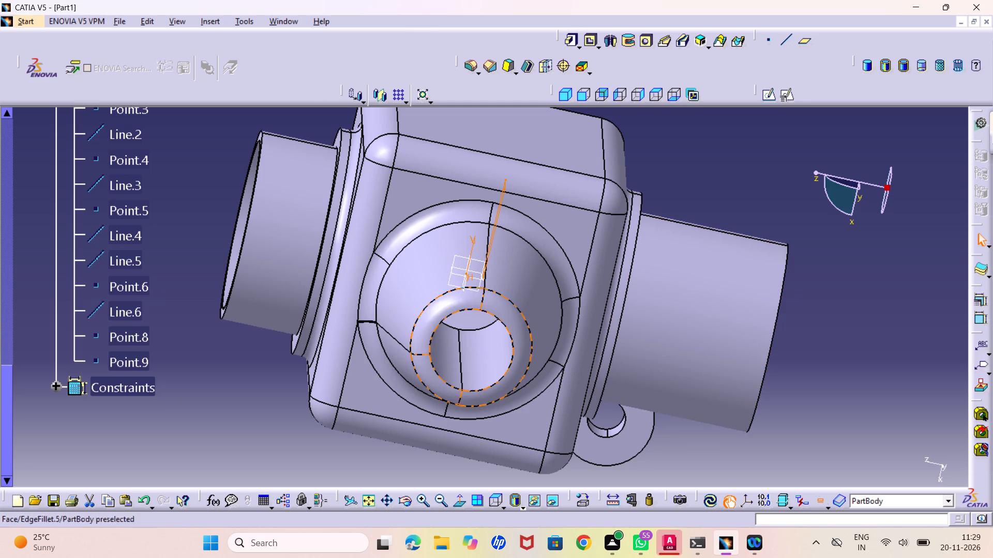
middle_drag(354, 320, 462, 352)
right_drag(354, 320, 462, 352)
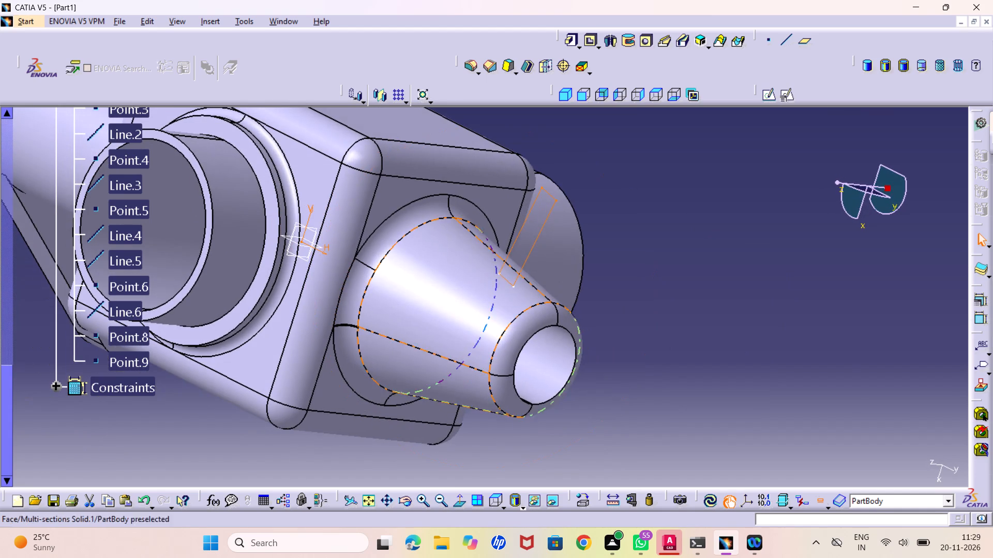
click(610, 44)
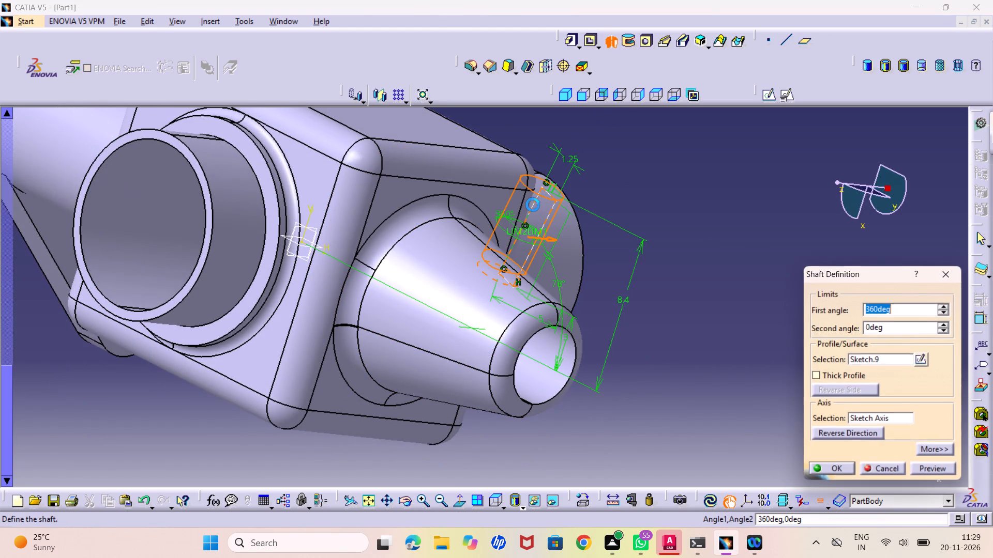
middle_drag(581, 281, 575, 244)
right_click(581, 281)
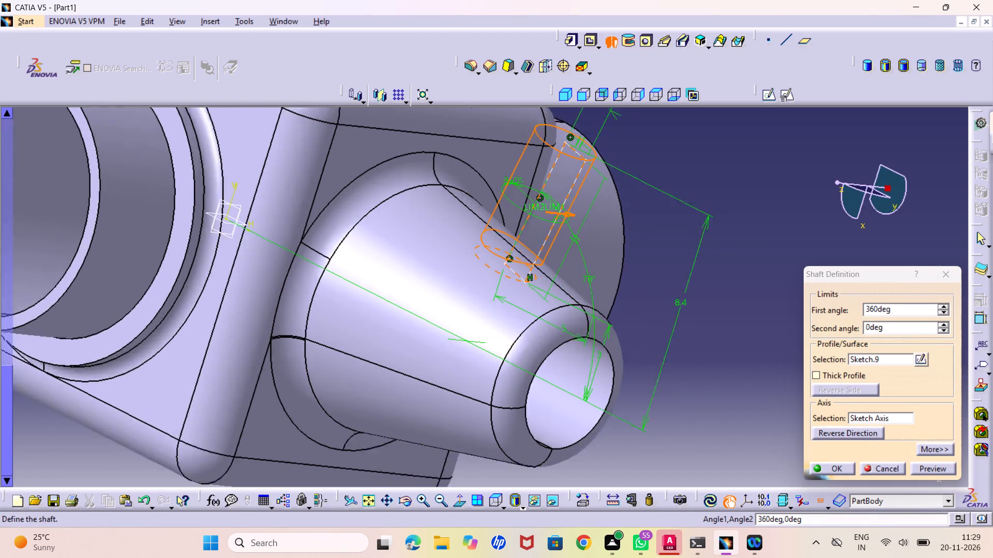
middle_drag(575, 244, 570, 226)
middle_drag(509, 265, 549, 304)
right_drag(509, 265, 549, 304)
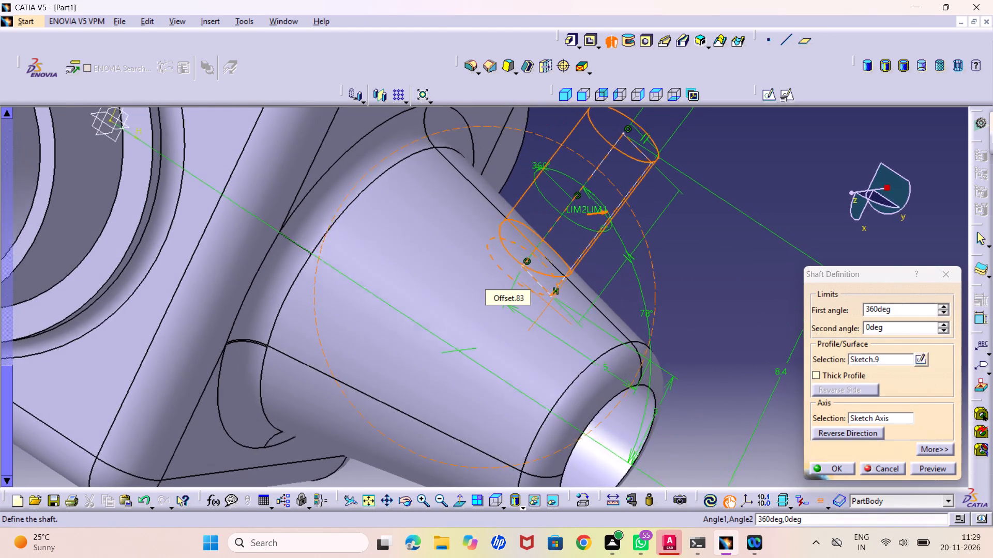
right_drag(549, 304, 543, 308)
middle_drag(549, 304, 543, 308)
click(927, 471)
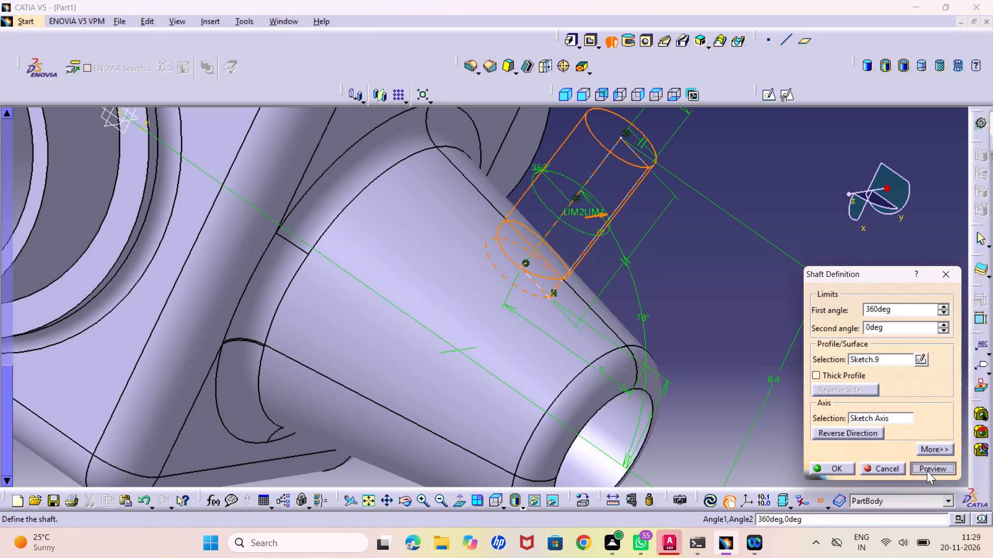
click(823, 471)
click(708, 335)
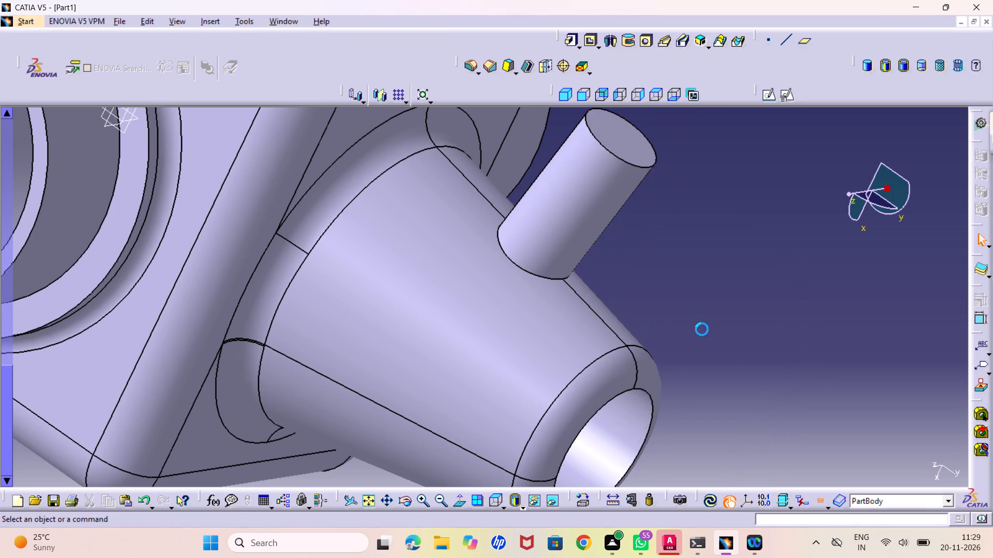
Start a sketch on the cylindrical stub's flat outer end face and draw a circle about 1.34 mm in diameter near its centre.
middle_drag(601, 308, 574, 286)
right_drag(597, 308, 574, 286)
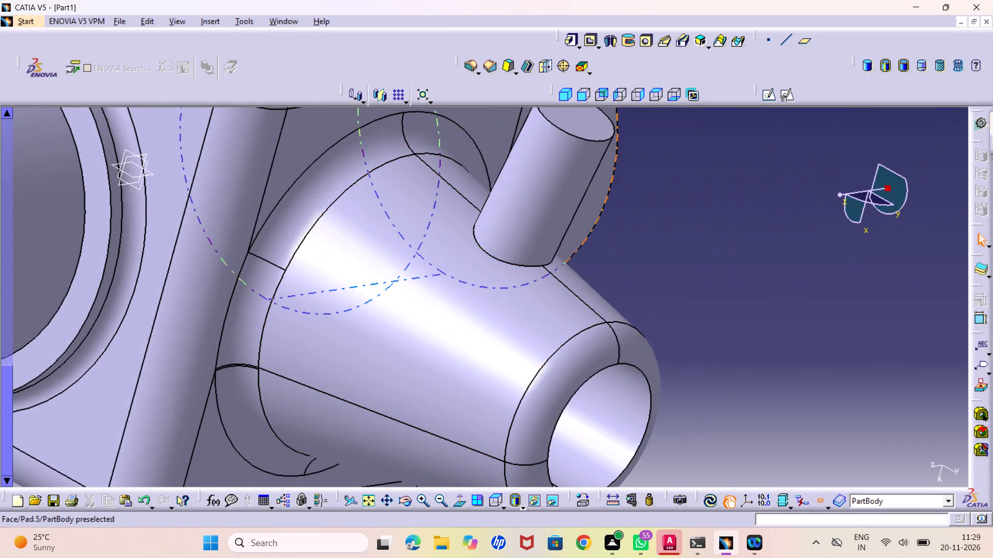
middle_drag(579, 198, 498, 263)
right_drag(575, 203, 496, 265)
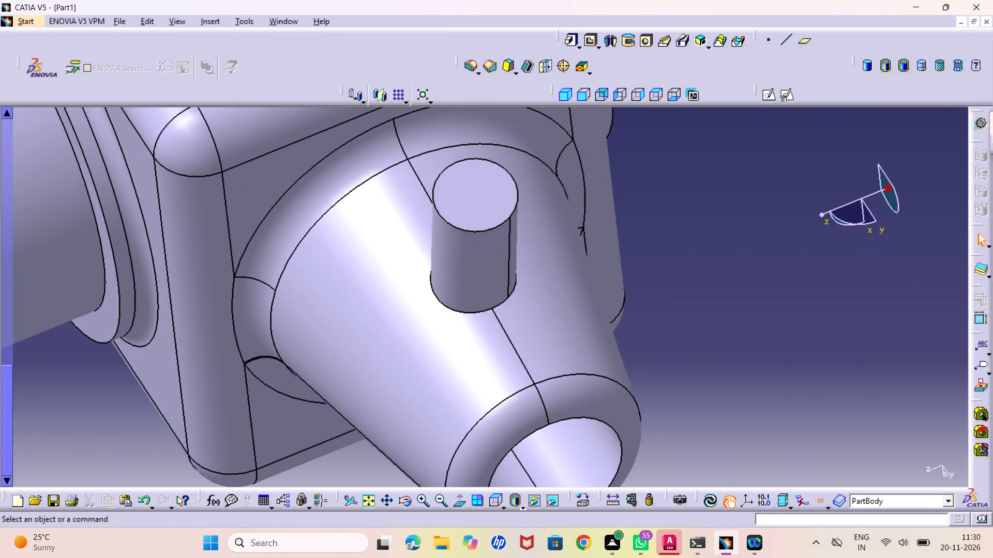
click(477, 189)
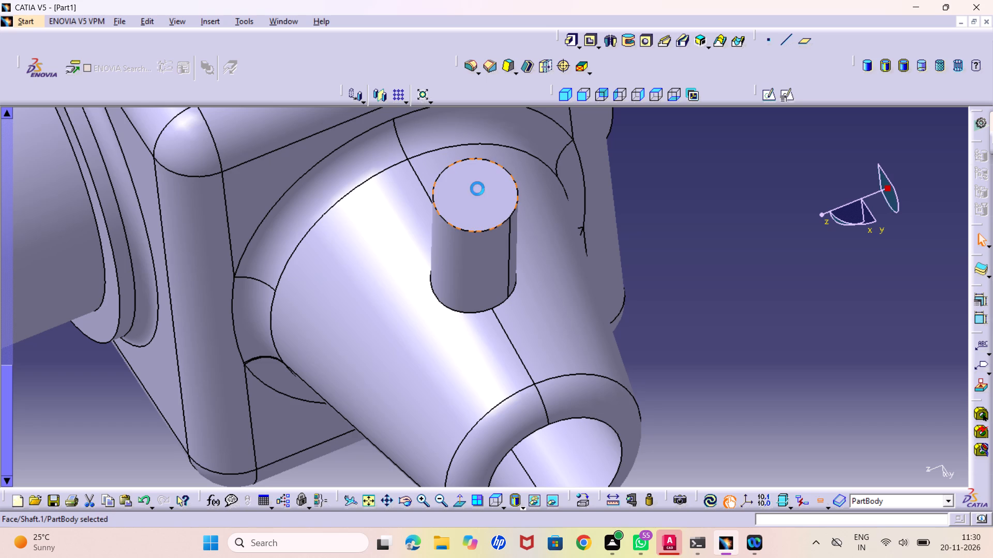
middle_drag(500, 259, 502, 273)
right_click(500, 259)
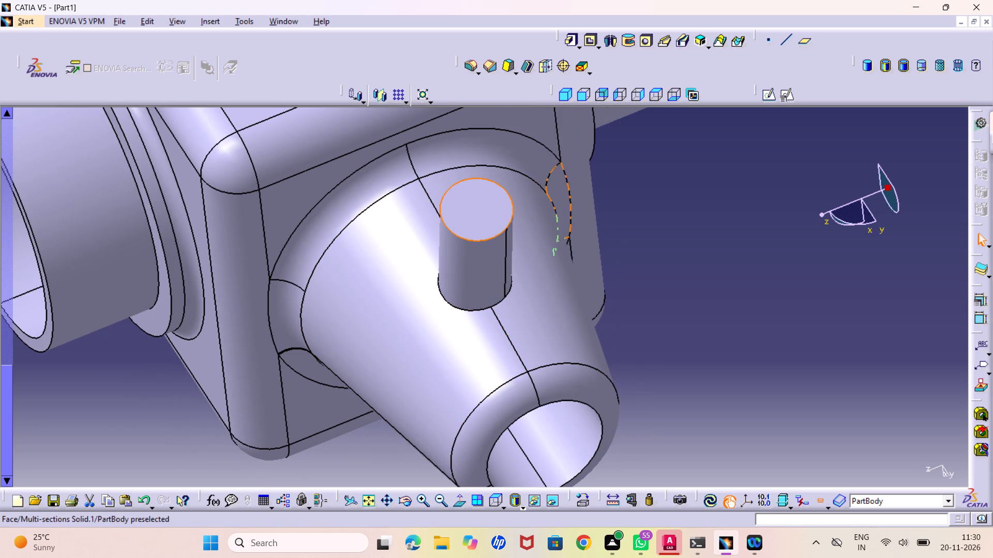
click(764, 95)
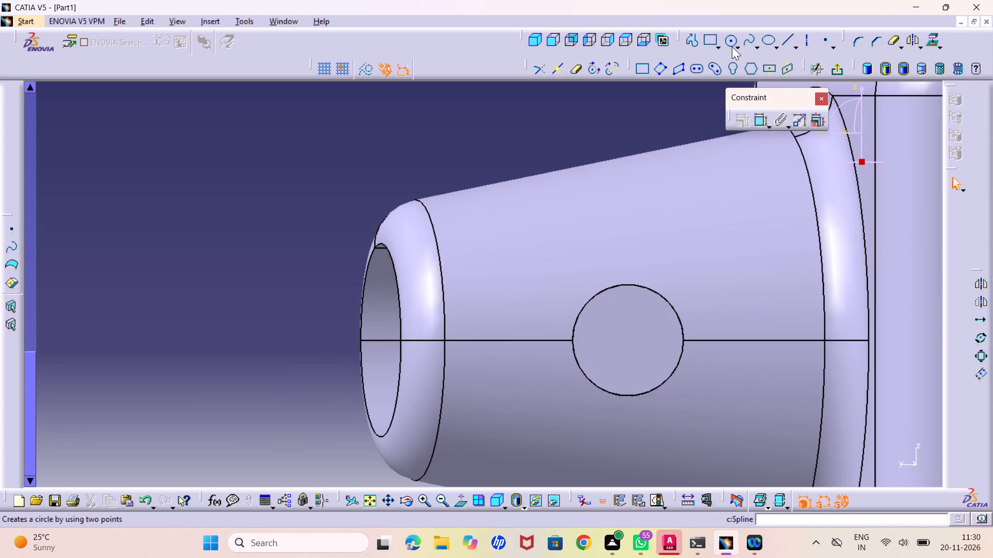
click(728, 43)
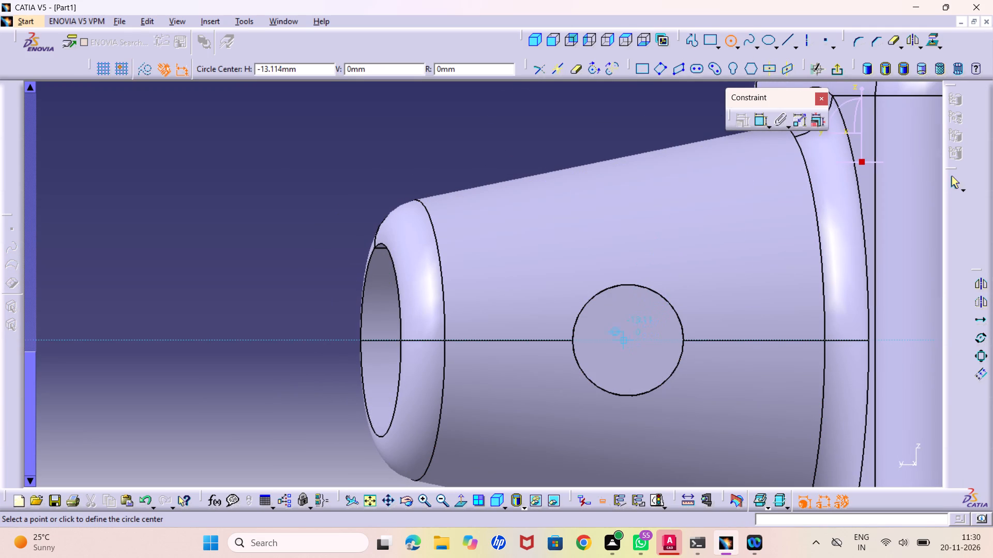
click(624, 340)
click(631, 369)
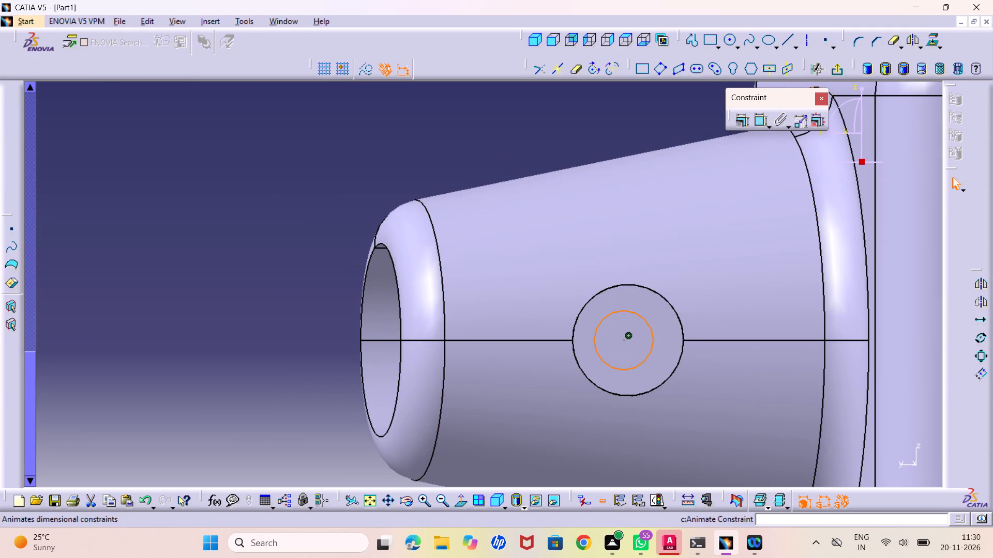
Constrain the small circle to be concentric with the stub's circular outer edge.
double_click(757, 115)
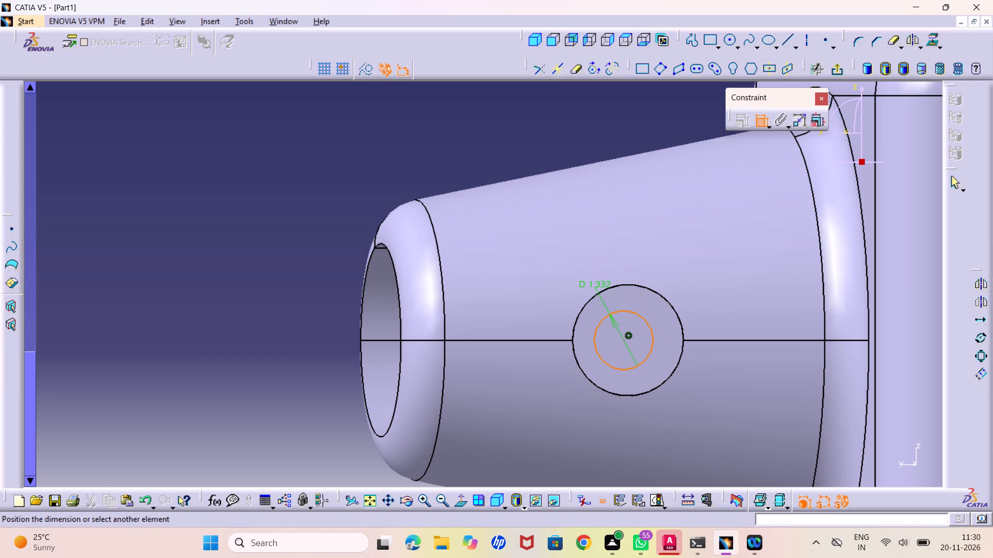
click(586, 299)
right_click(224, 330)
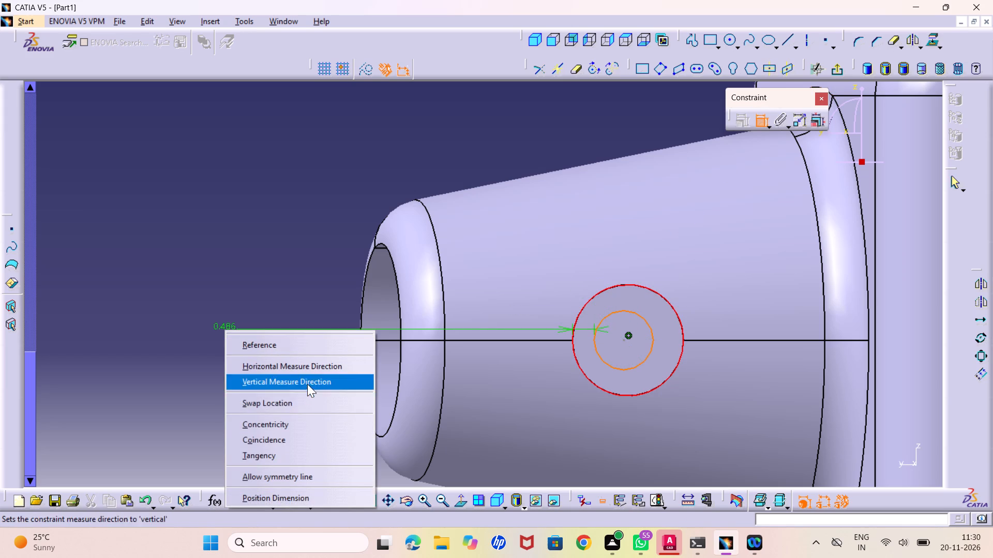
click(304, 421)
Dimension the small circle's diameter, set it to 1.5 mm, and exit the sketch.
click(621, 313)
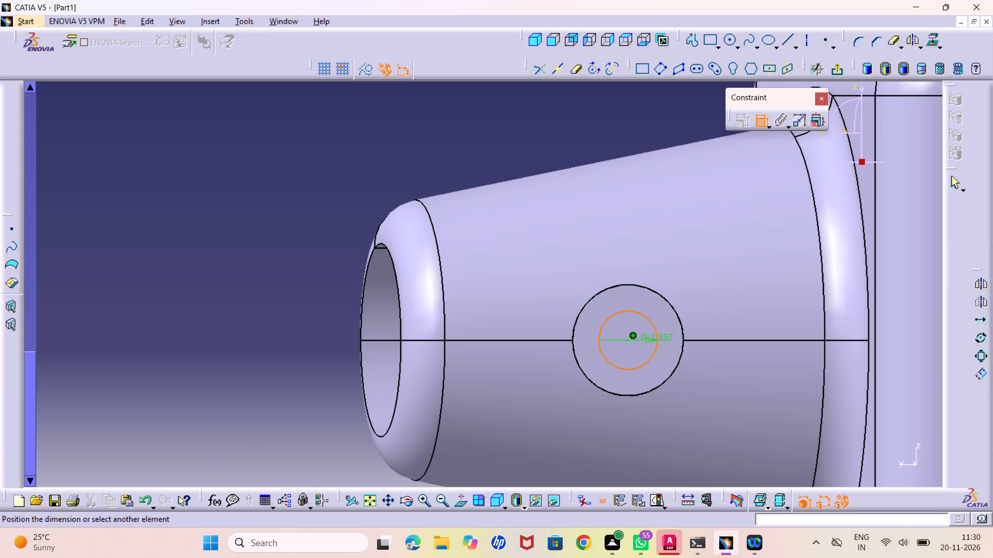
click(513, 137)
double_click(509, 133)
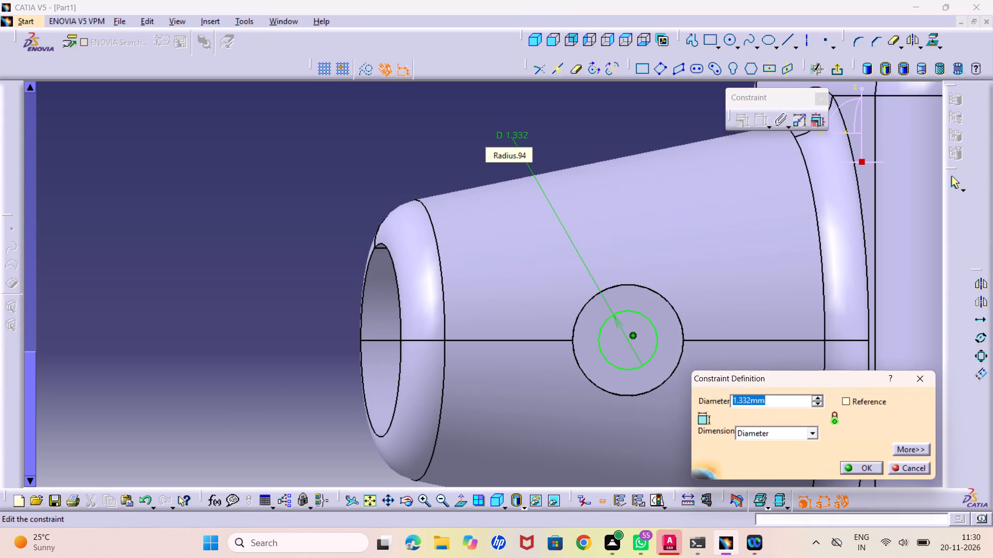
text(1.5)
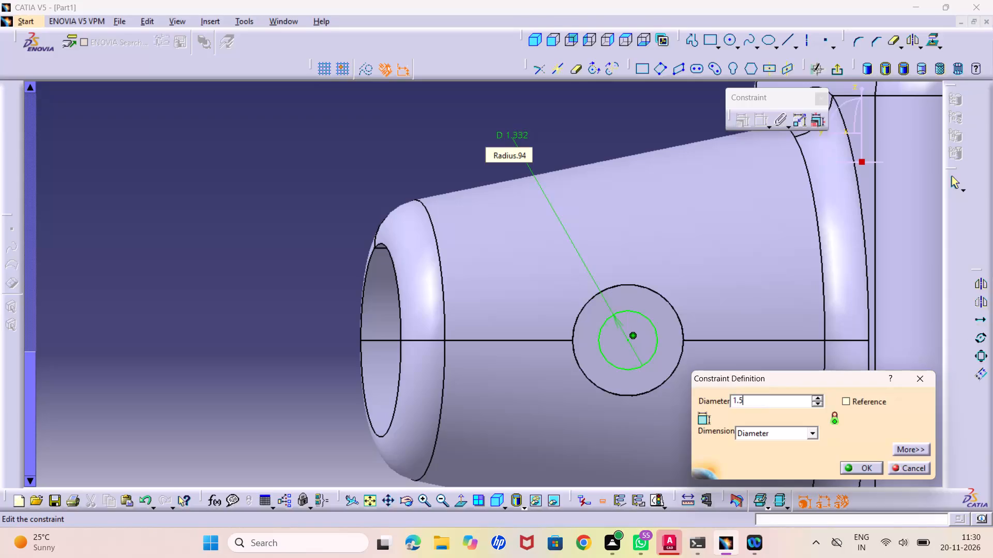
key(Return)
click(840, 70)
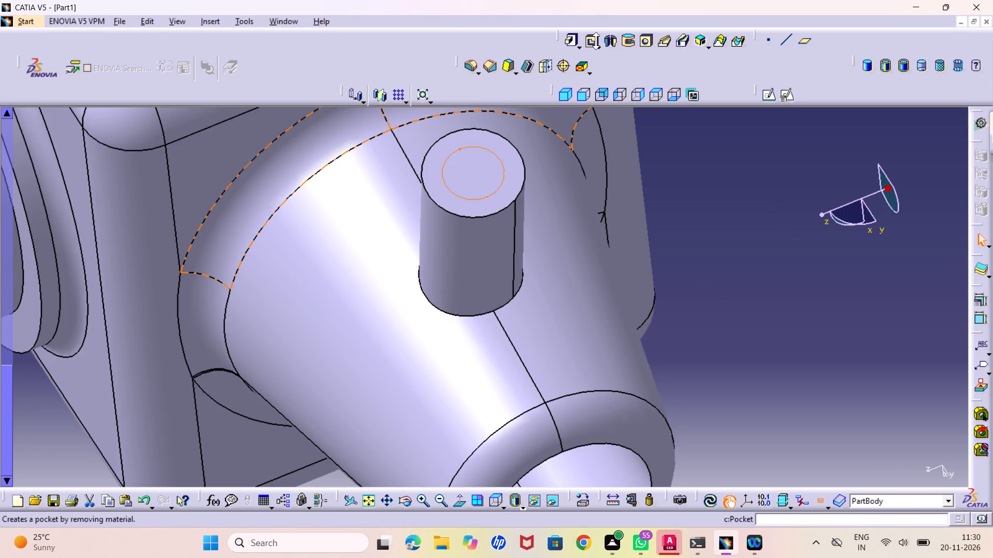
Cut the 1.5 mm circle through the stub with a Pocket, using Up to next as the limit type.
click(594, 40)
middle_drag(400, 278, 402, 168)
right_drag(400, 278, 402, 168)
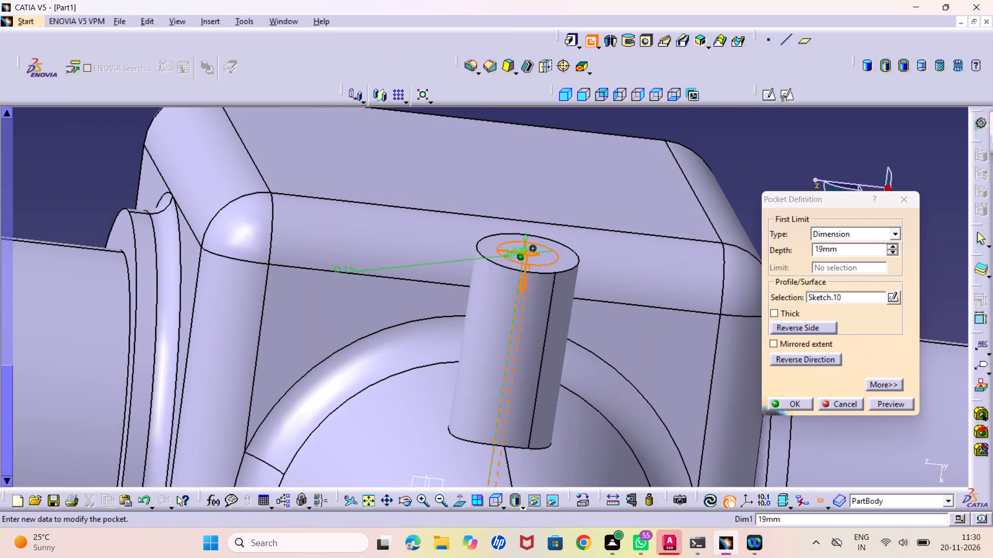
middle_drag(495, 333, 529, 159)
middle_drag(513, 293, 532, 255)
right_click(528, 227)
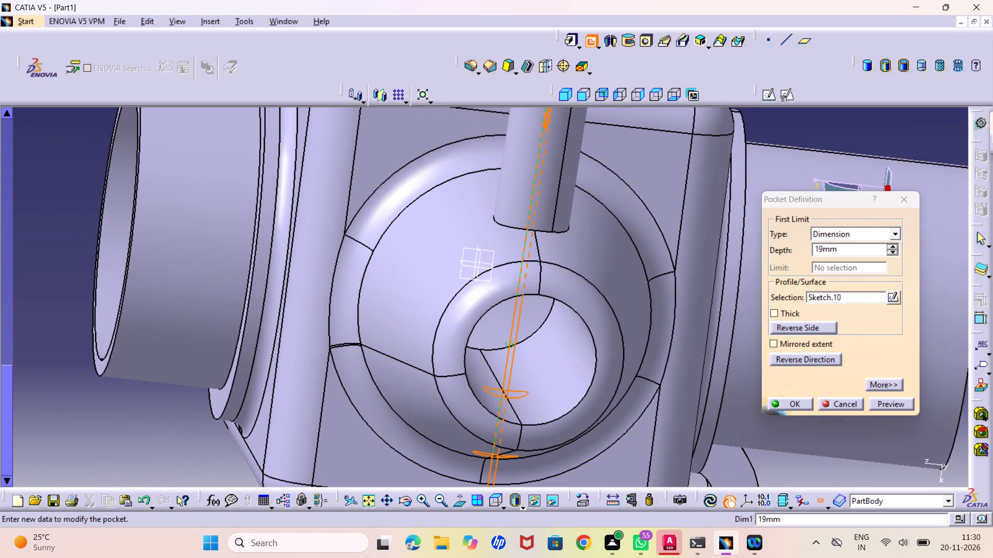
click(893, 236)
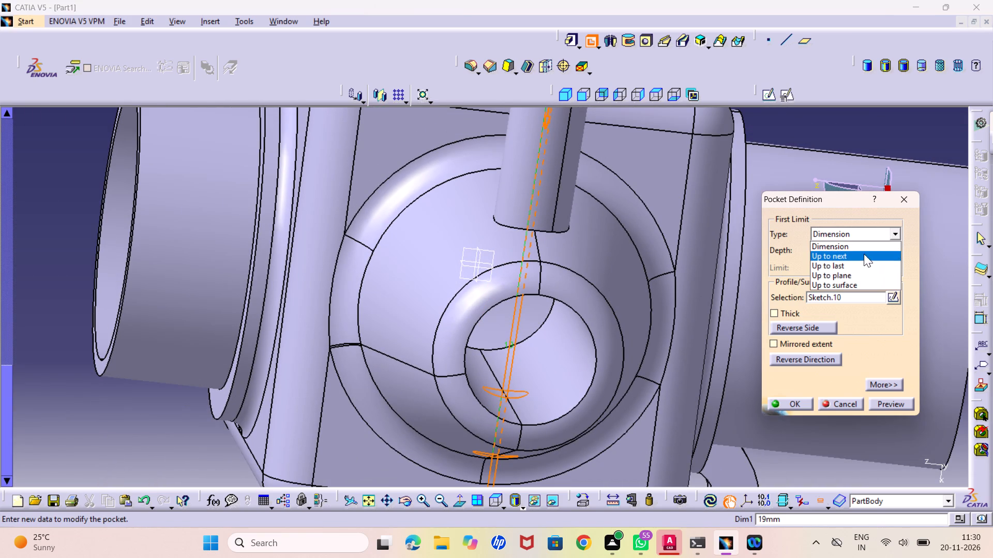
click(849, 258)
middle_drag(578, 322, 569, 196)
right_drag(578, 322, 569, 196)
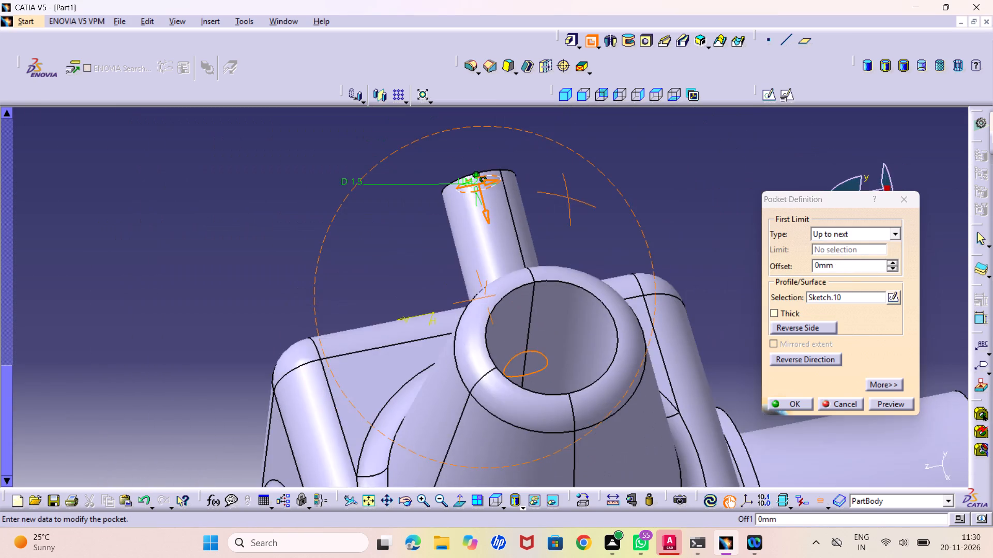
right_drag(569, 196, 559, 237)
middle_drag(569, 196, 559, 237)
click(791, 404)
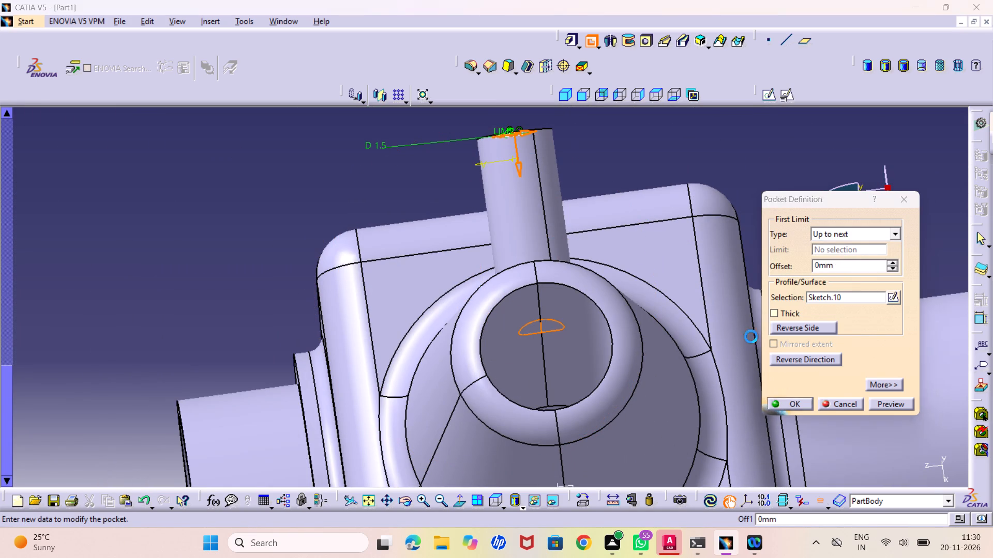
click(754, 151)
Examine the bored stub, the tapered nozzle and the whole ported body from several angles, including isometric.
middle_drag(463, 253, 520, 352)
right_drag(463, 253, 520, 352)
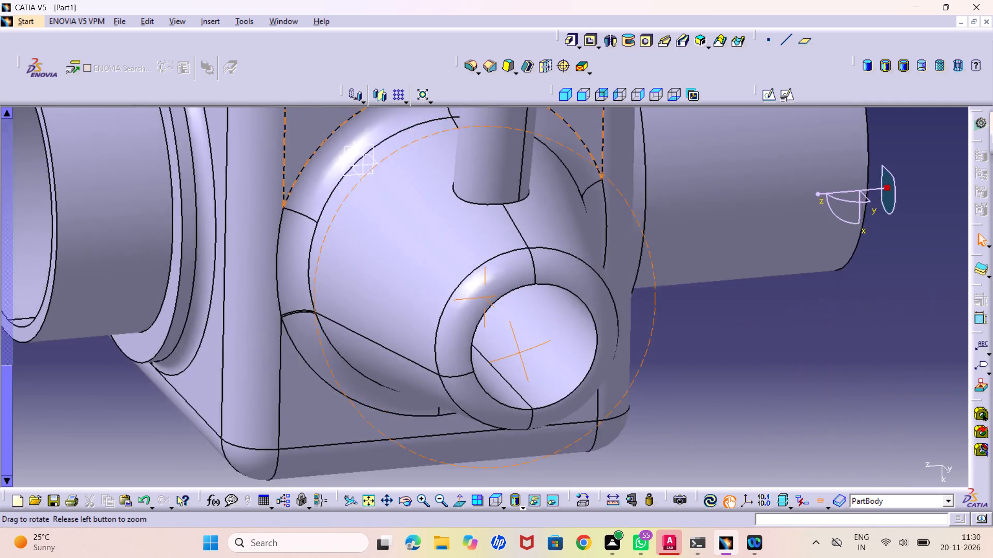
middle_drag(520, 352, 505, 376)
right_drag(520, 352, 500, 361)
middle_drag(503, 246, 513, 345)
right_click(505, 305)
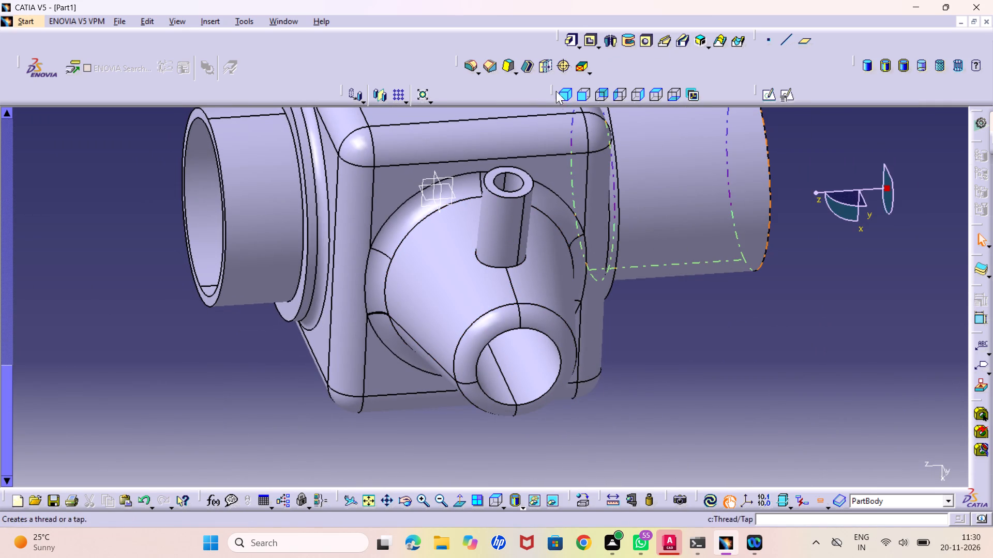
click(556, 97)
click(566, 95)
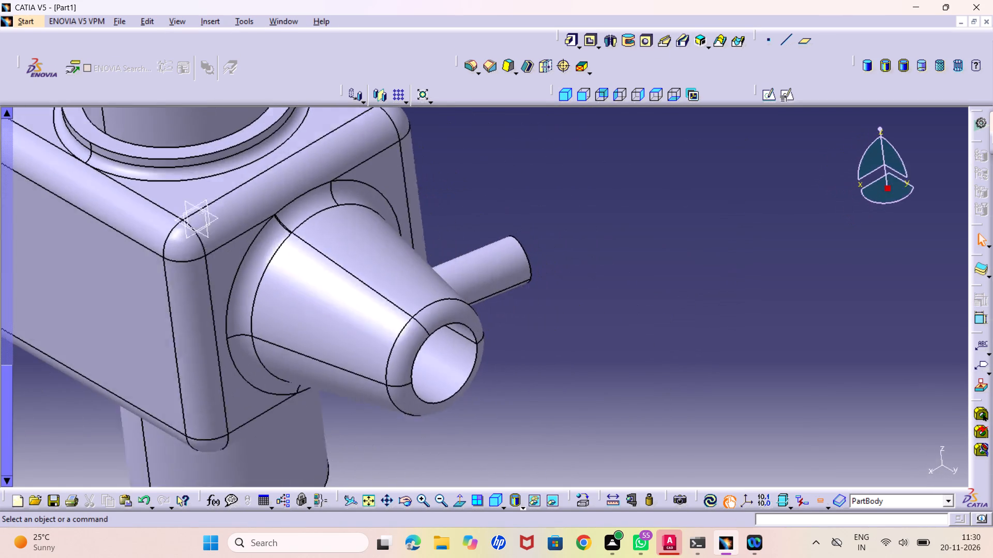
middle_drag(322, 253, 349, 333)
right_click(322, 253)
middle_drag(320, 299, 411, 324)
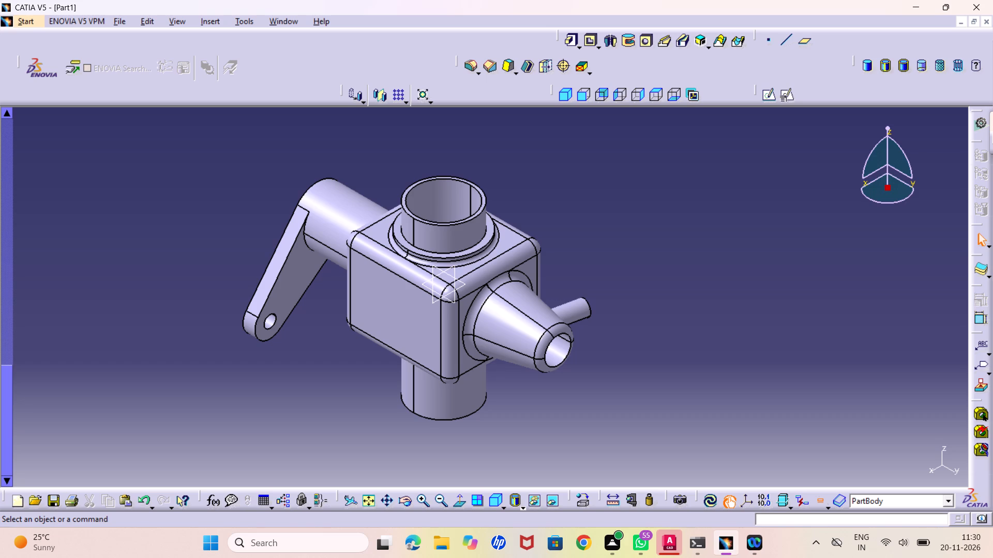
middle_drag(452, 342, 413, 390)
right_drag(451, 342, 413, 390)
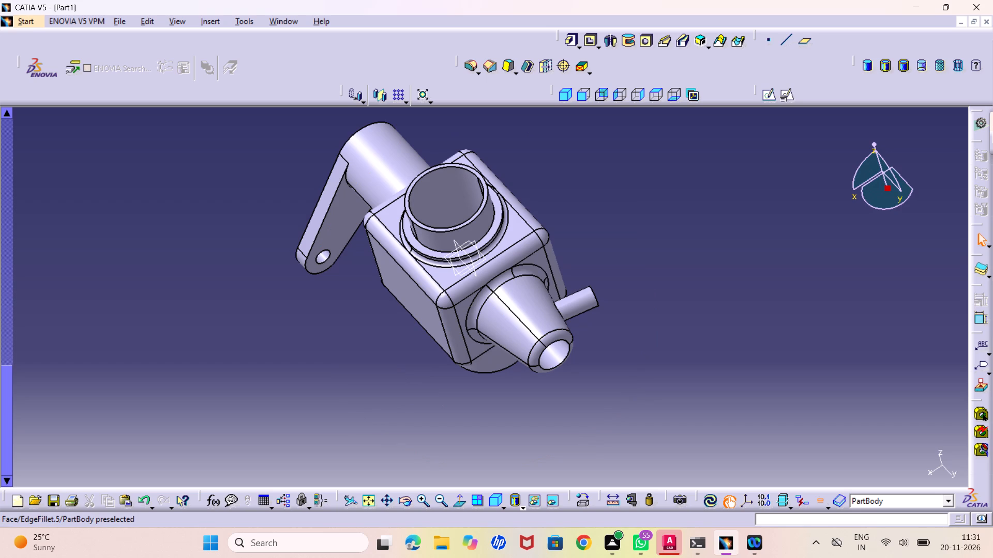
middle_drag(534, 258, 461, 350)
right_drag(534, 258, 461, 350)
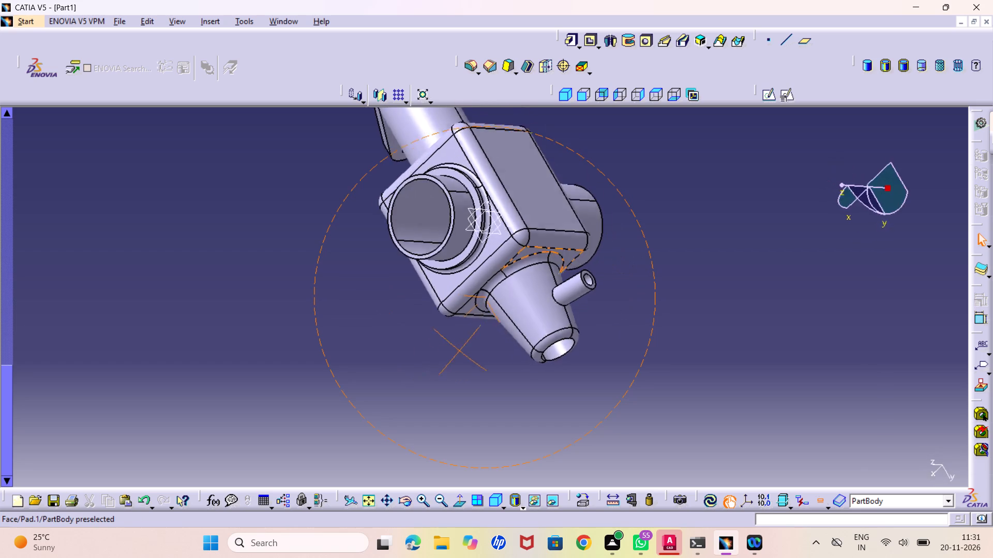
middle_drag(461, 350, 489, 363)
right_drag(461, 350, 489, 363)
middle_drag(459, 339, 484, 302)
right_drag(459, 339, 484, 302)
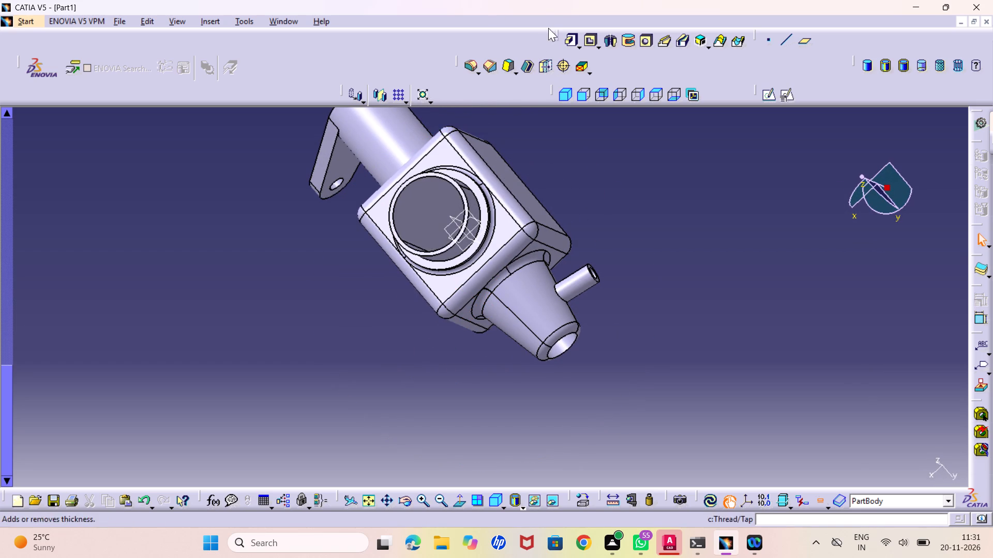
click(559, 95)
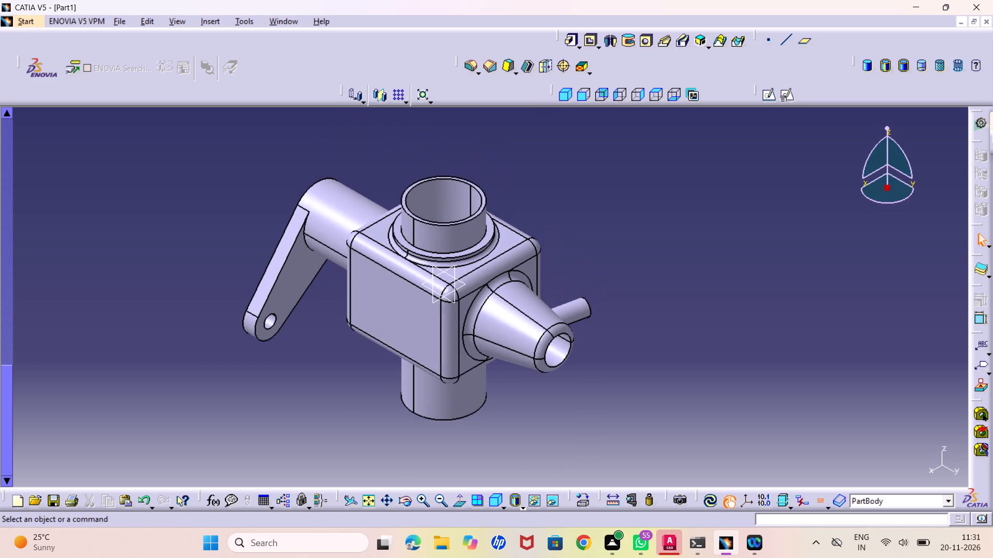
middle_drag(548, 214, 554, 220)
right_click(548, 214)
middle_drag(550, 221, 597, 229)
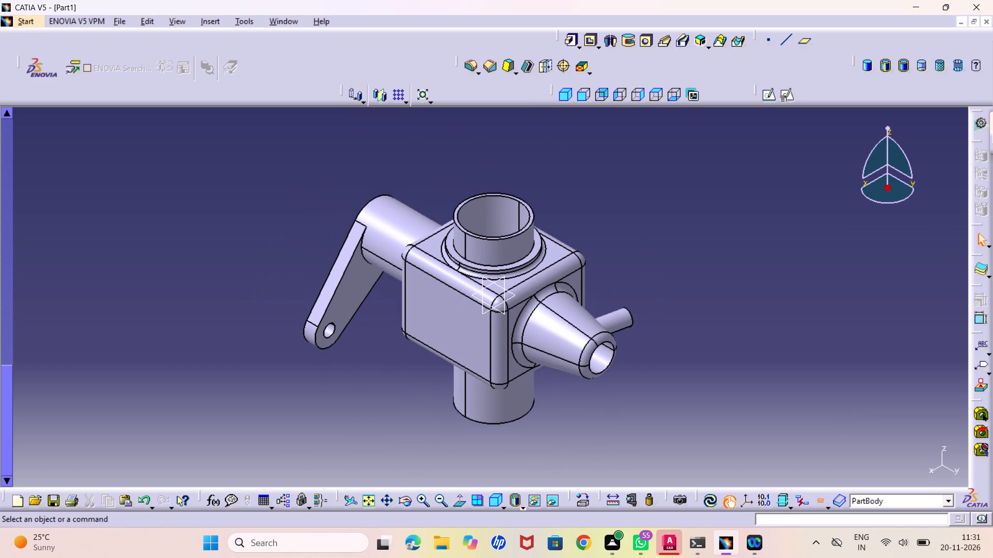
Save the part as carburator in the engine blower folder, with file type CATPart.
key(ctrl+s)
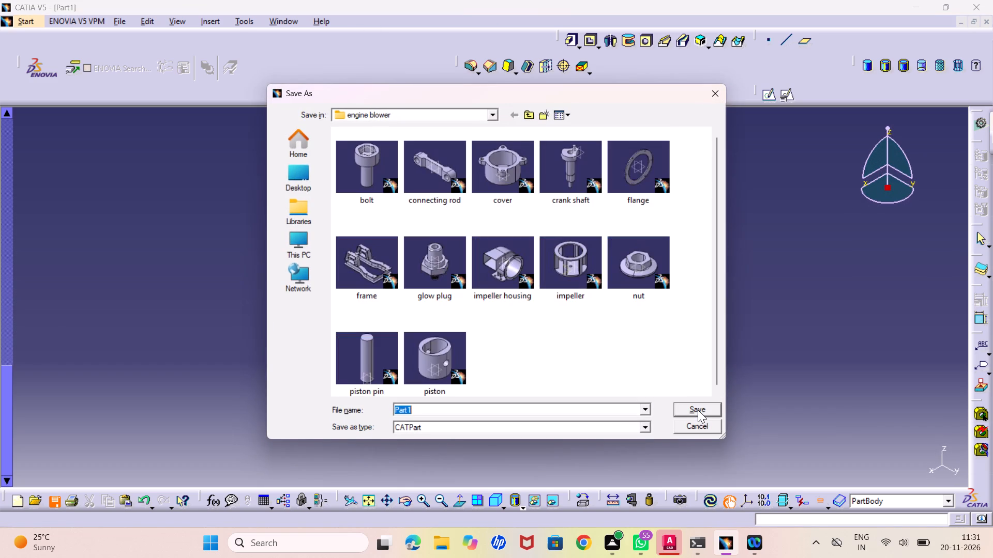
text(car)
text(bura)
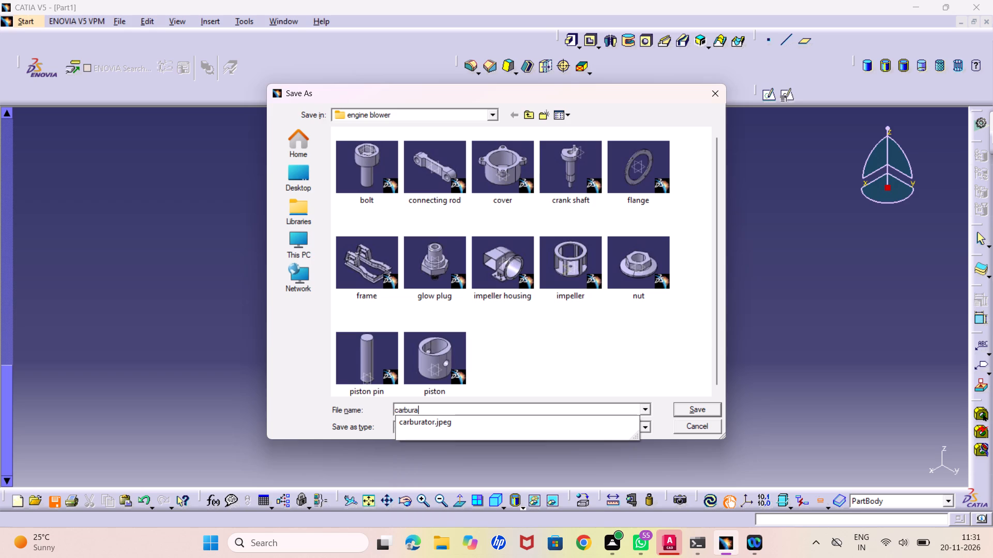
text(tor)
key(Return)
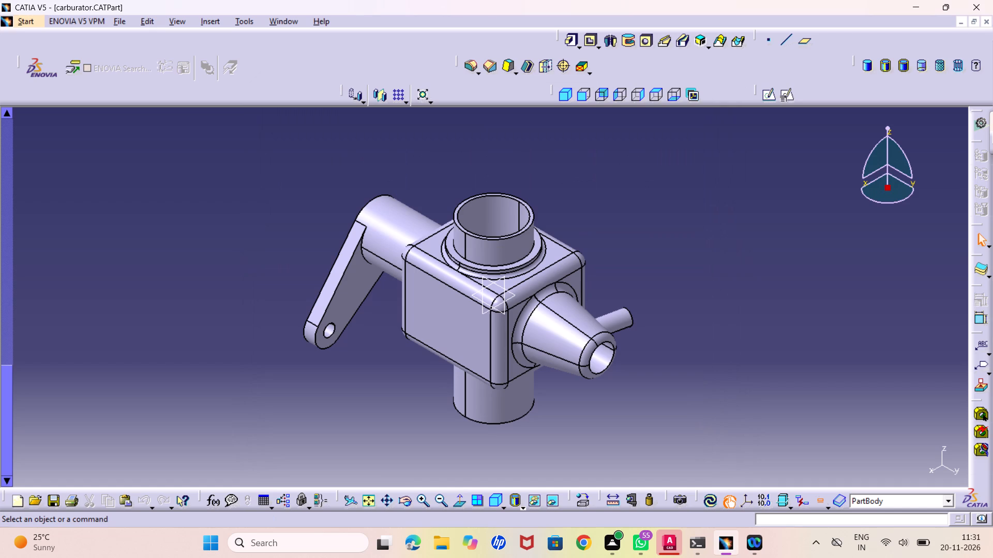
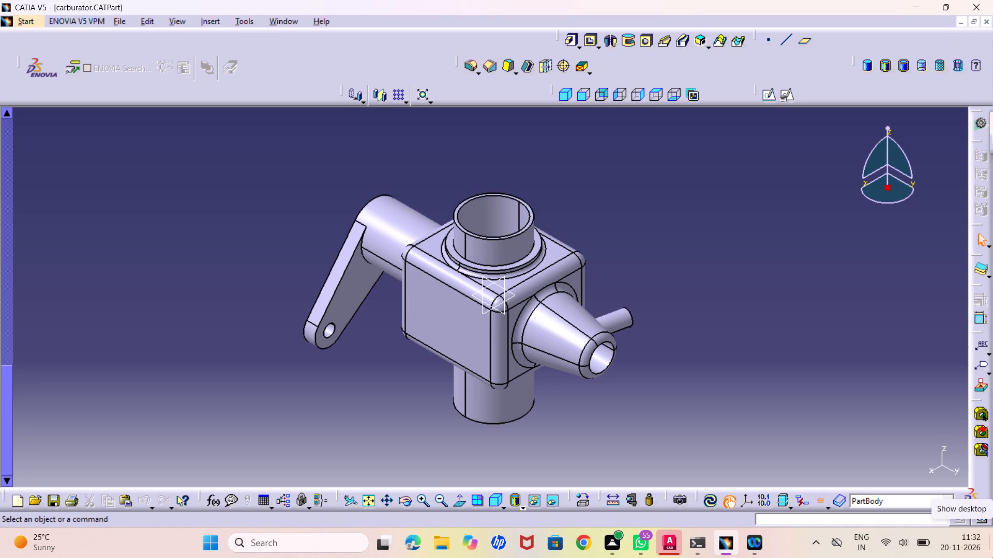
Set the isometric view and save the carburator part.
click(558, 90)
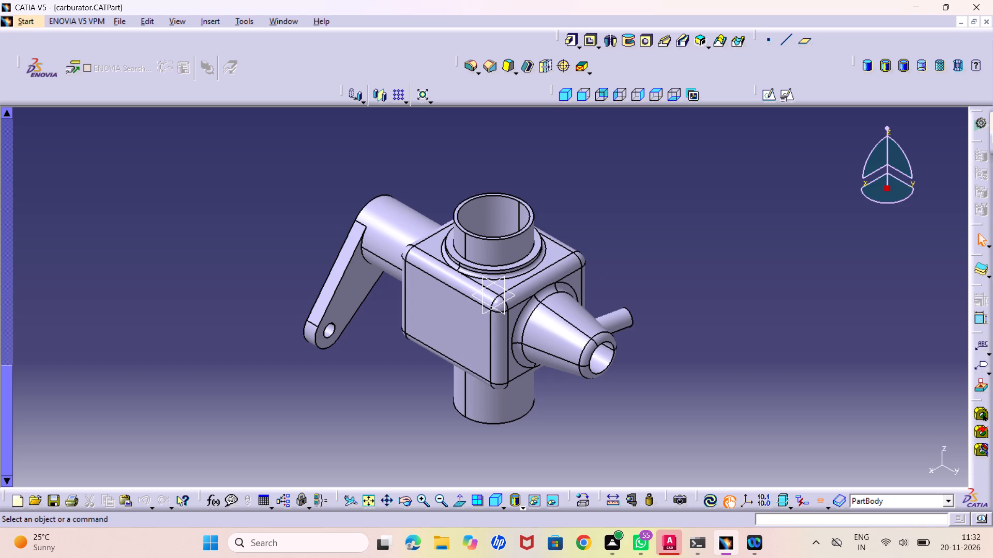
key(ctrl+s)
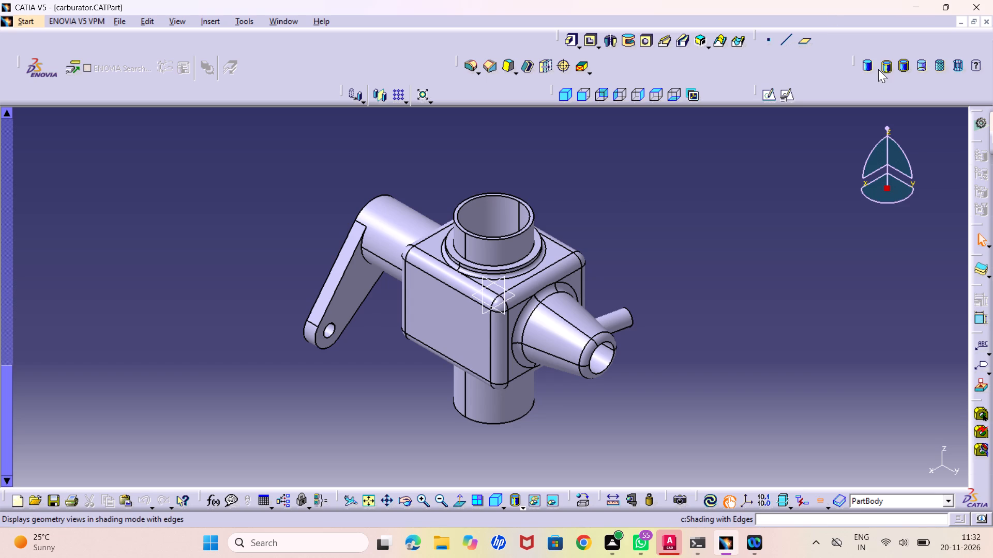
Examine the carburettor body from several angles in plain shading without edges, including the lever, nozzle and both vertical ports.
click(870, 61)
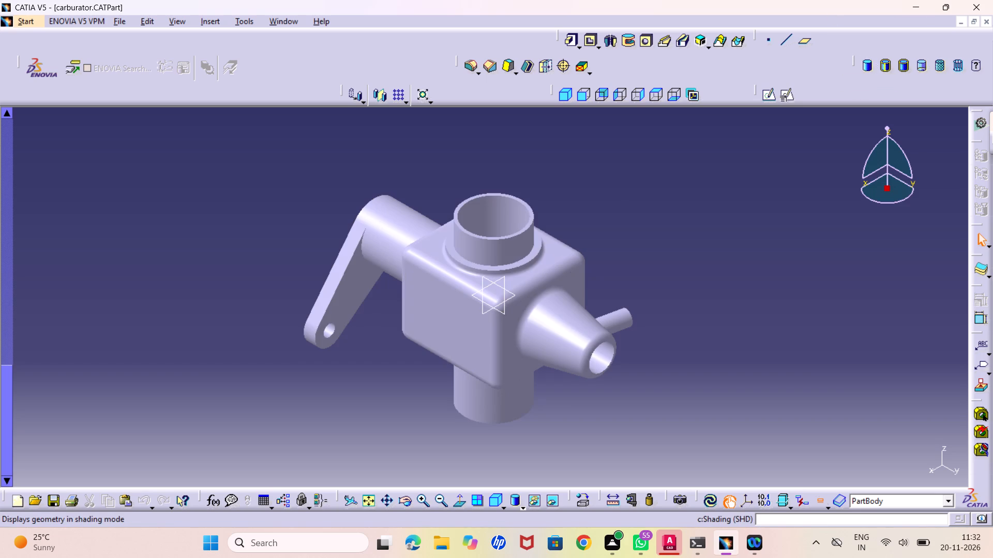
click(742, 263)
middle_click(533, 266)
right_click(533, 266)
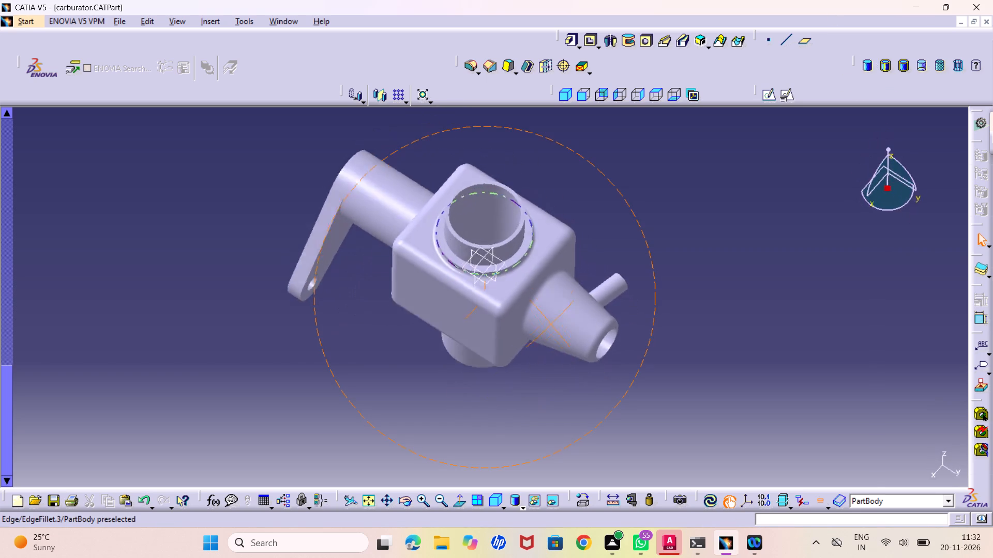
middle_drag(428, 332, 391, 260)
right_drag(423, 322, 391, 260)
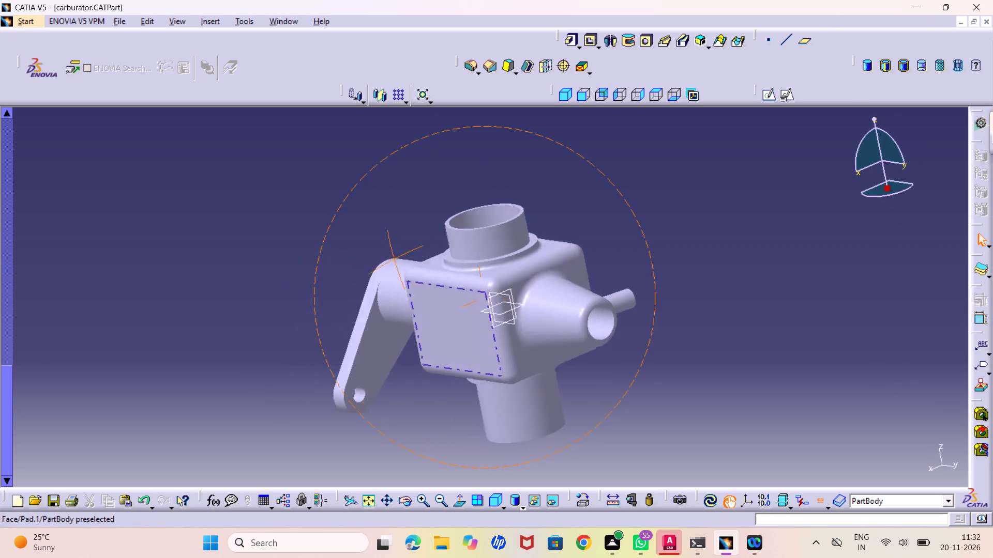
right_drag(391, 260, 370, 261)
middle_drag(391, 260, 370, 261)
middle_drag(520, 407, 659, 375)
right_drag(520, 407, 659, 375)
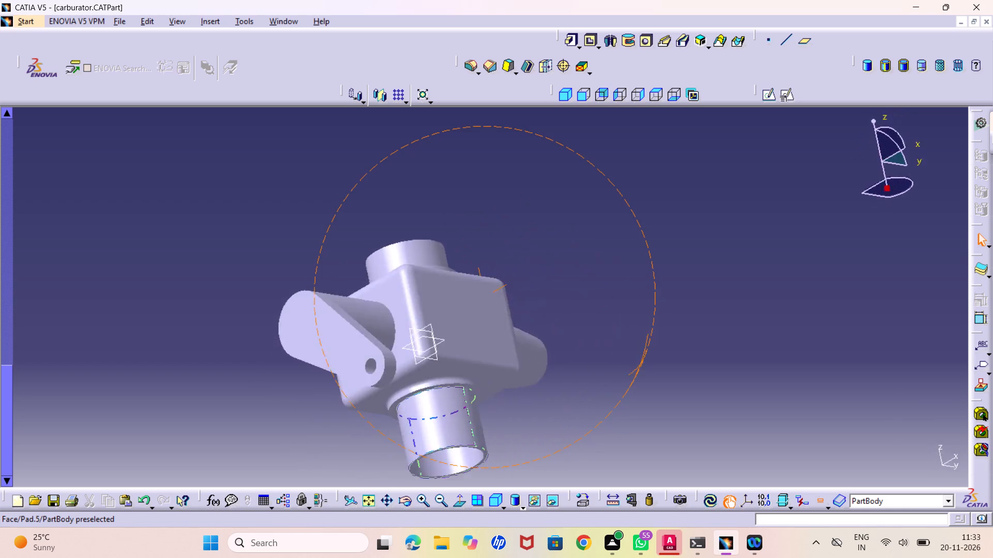
right_drag(659, 375, 523, 422)
middle_drag(659, 375, 523, 422)
middle_drag(291, 330, 394, 471)
right_drag(297, 336, 394, 471)
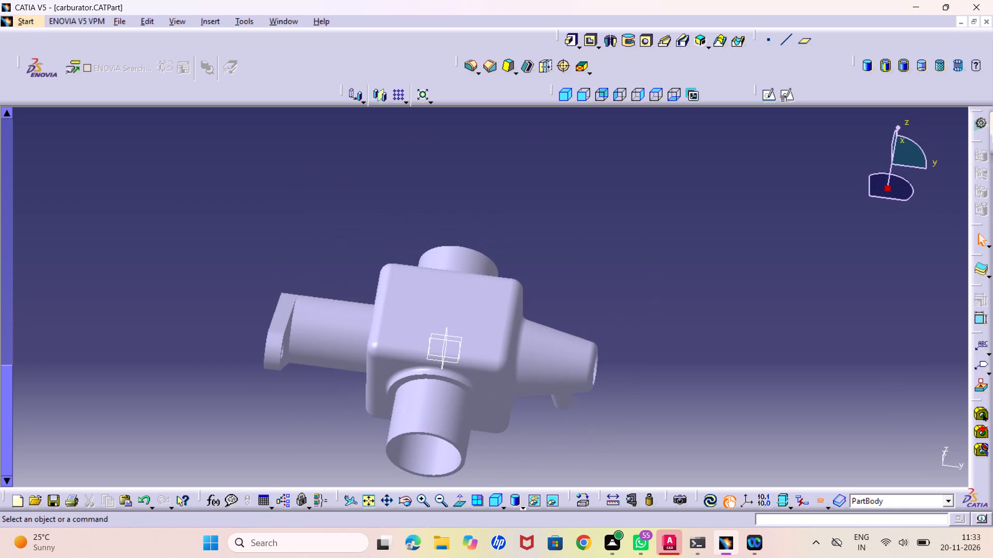
scroll(44, 187, down, 9)
scroll(41, 276, down, 4)
scroll(41, 276, up, 19)
scroll(64, 329, up, 3)
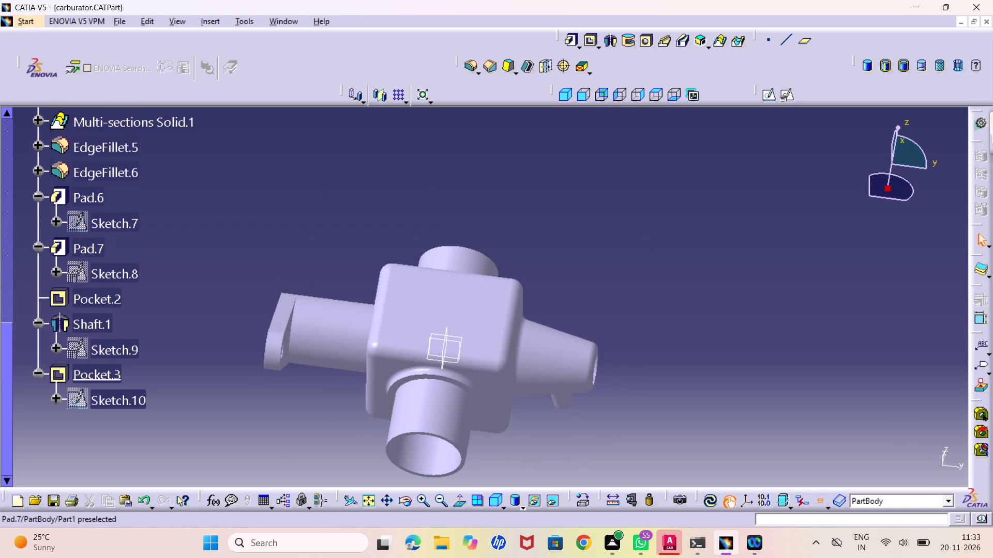
middle_drag(425, 409, 418, 465)
right_drag(425, 408, 418, 465)
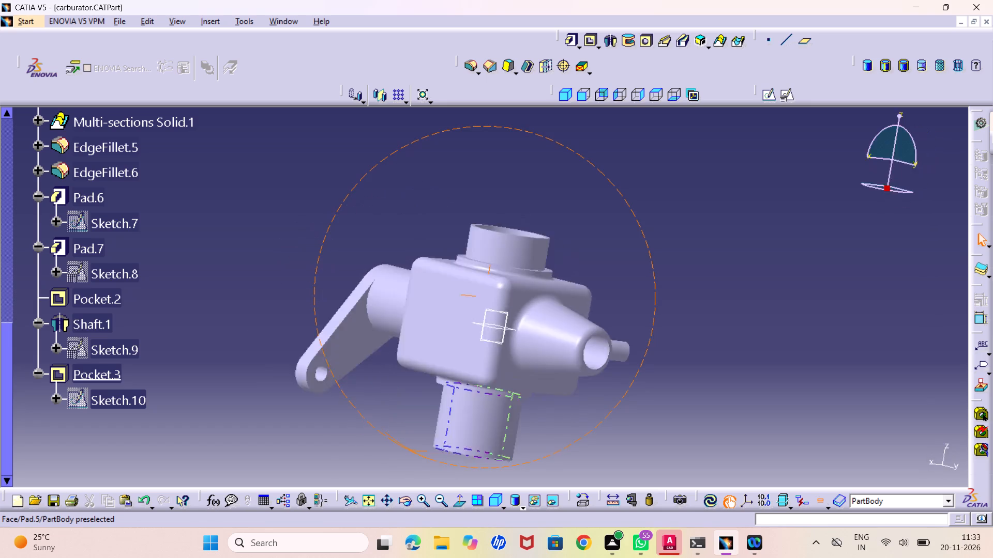
middle_drag(418, 465, 449, 460)
right_drag(418, 465, 449, 459)
Review the specification tree's features from Pad.1 through Pocket.3 against the shaded body.
scroll(139, 290, up, 4)
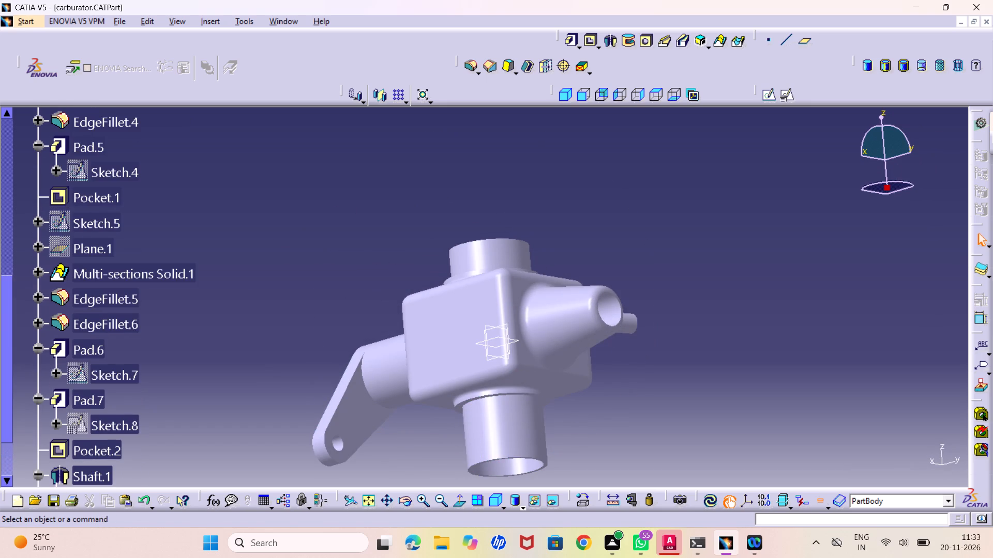
scroll(129, 274, up, 7)
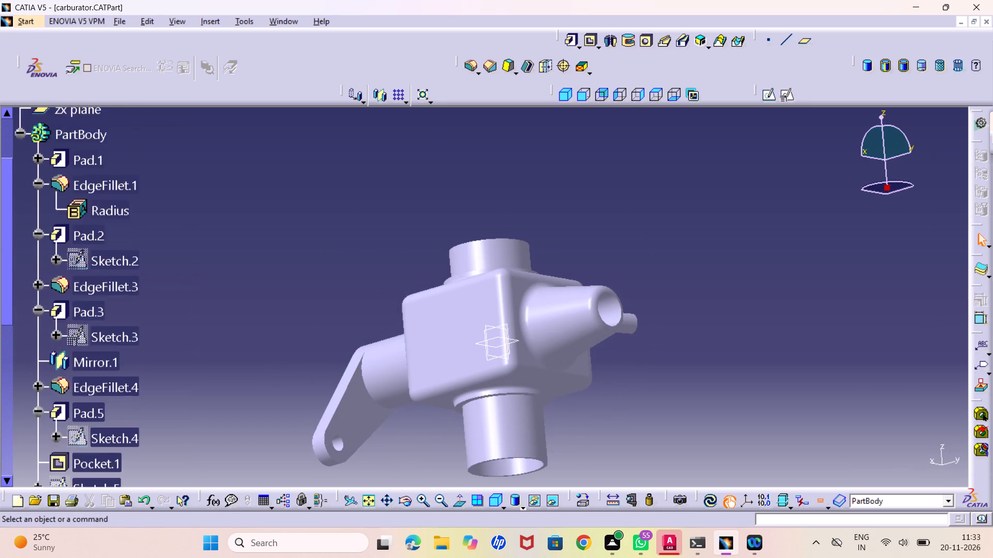
scroll(108, 263, up, 1)
scroll(106, 264, down, 8)
scroll(106, 309, down, 1)
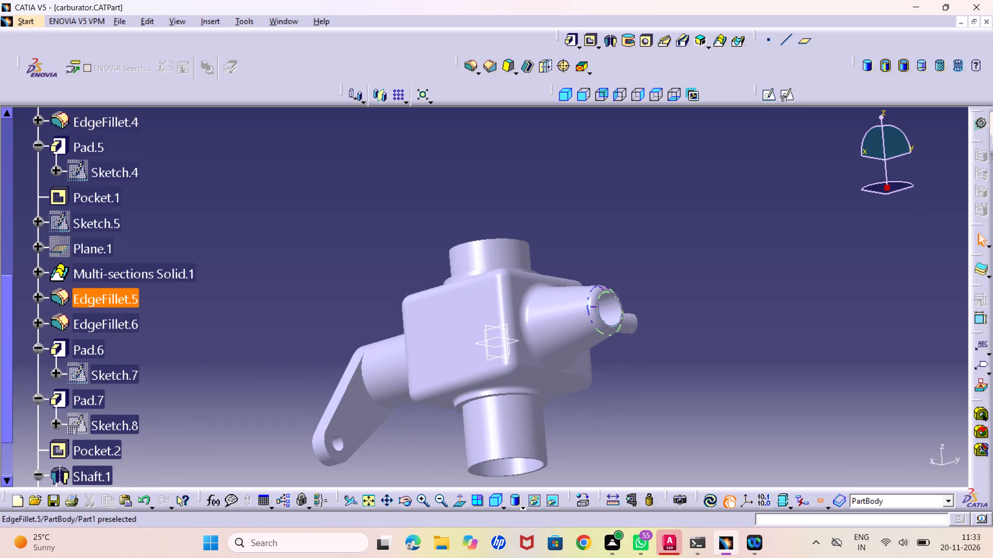
scroll(106, 309, down, 1)
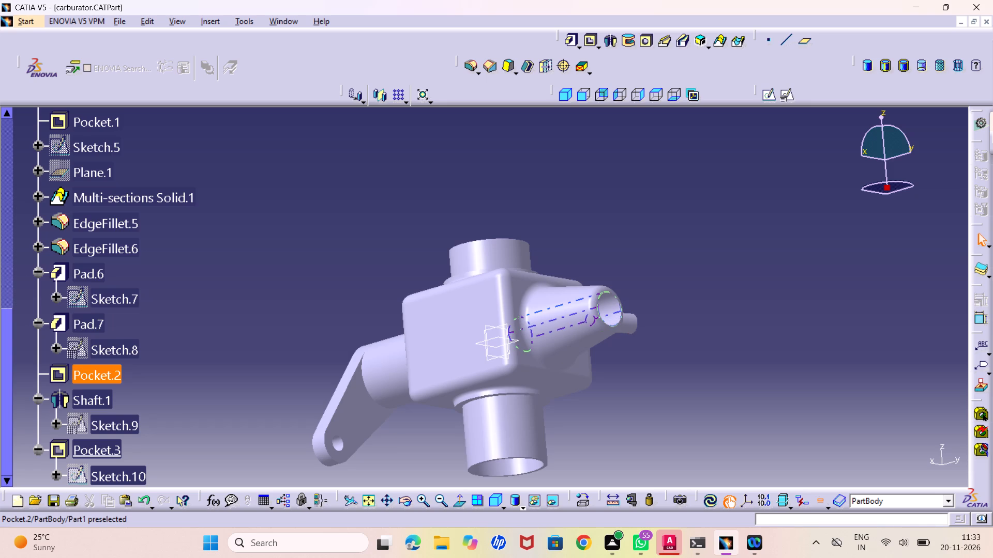
scroll(97, 378, down, 3)
scroll(95, 344, up, 2)
middle_drag(451, 367, 393, 413)
right_drag(451, 367, 393, 413)
Display the part in shading with edges and examine the lower port and nozzle from below.
click(890, 68)
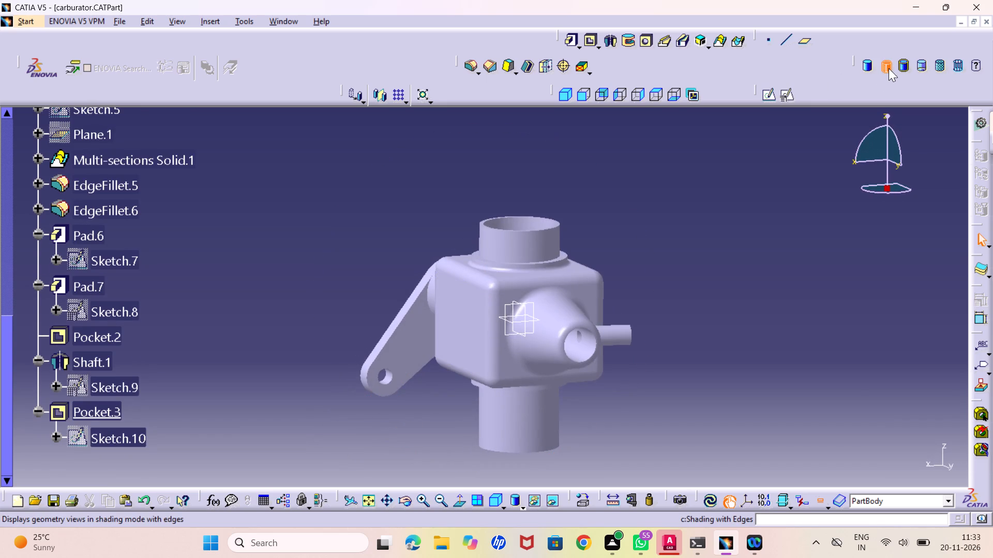
middle_drag(527, 402, 557, 295)
right_drag(524, 402, 557, 295)
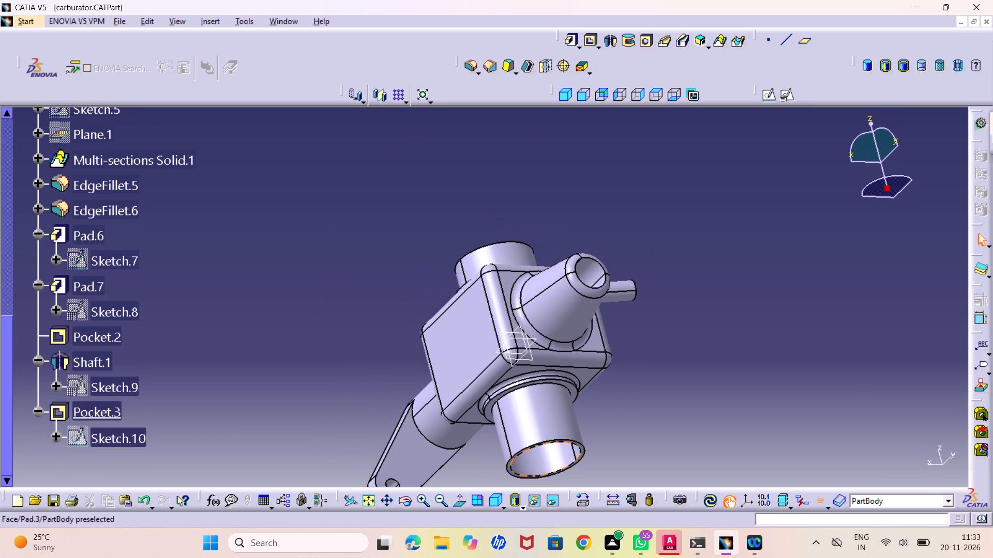
middle_drag(499, 426, 513, 426)
right_drag(499, 426, 483, 412)
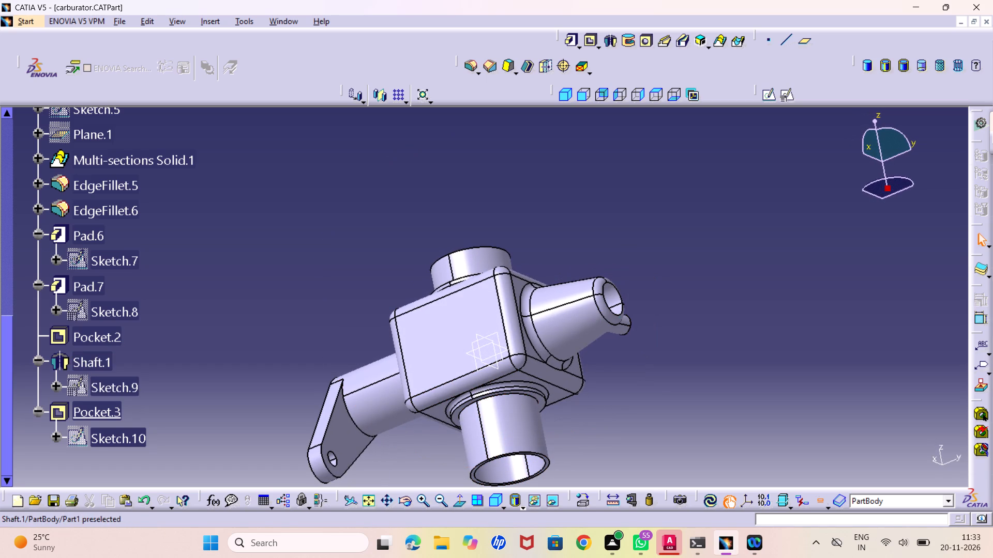
Review the feature history in the specification tree, expanding EdgeFillet.3 and EdgeFillet.4 to inspect their radius entries.
scroll(91, 291, up, 4)
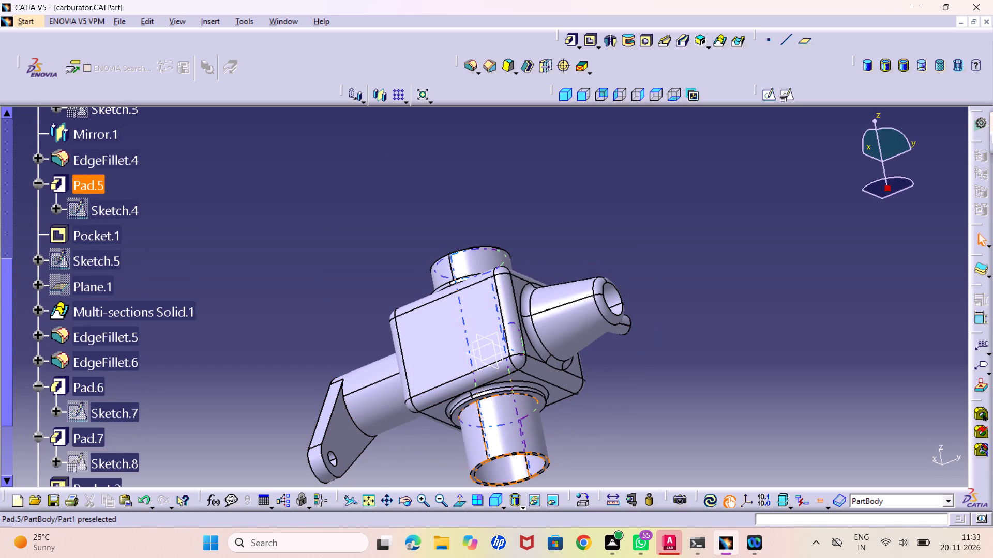
scroll(116, 229, up, 2)
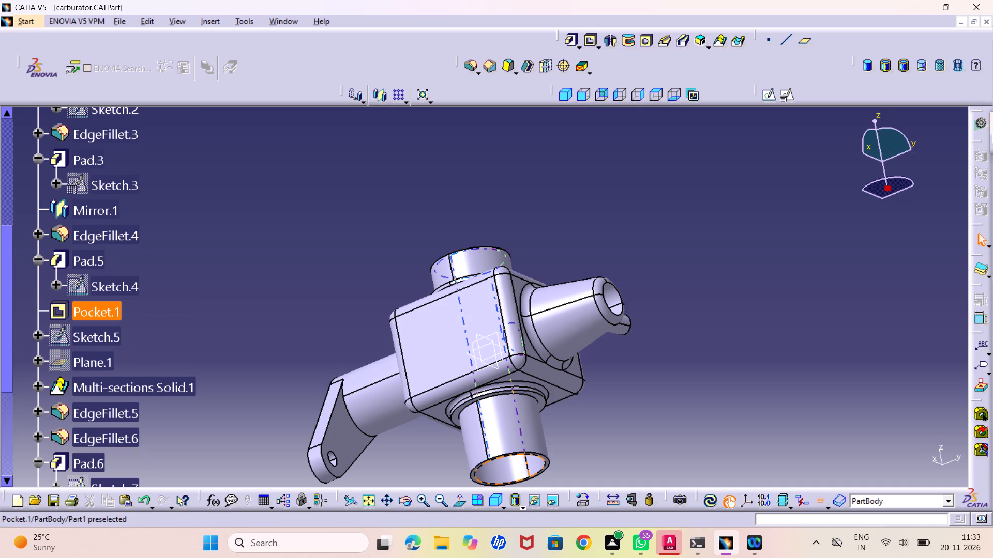
scroll(52, 189, up, 4)
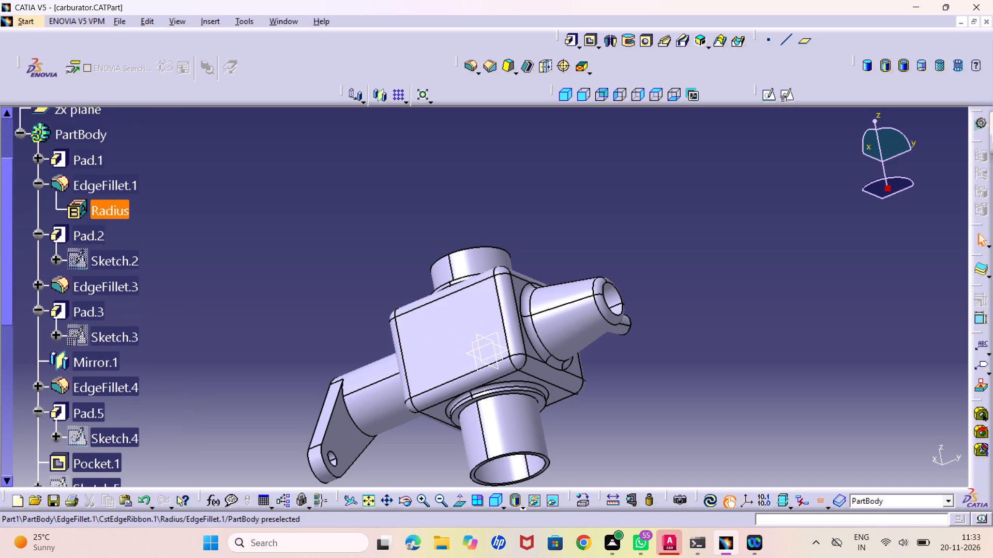
click(39, 285)
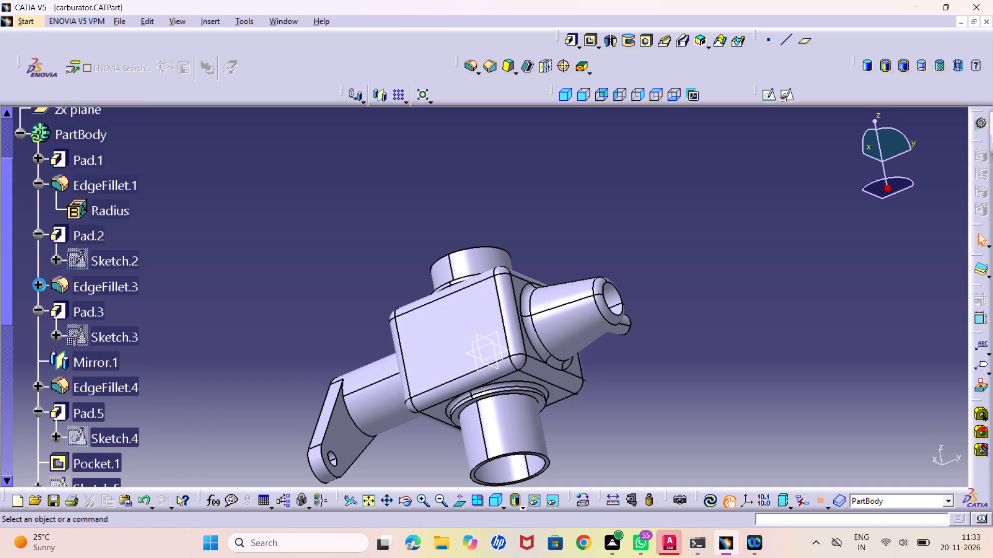
scroll(79, 313, down, 2)
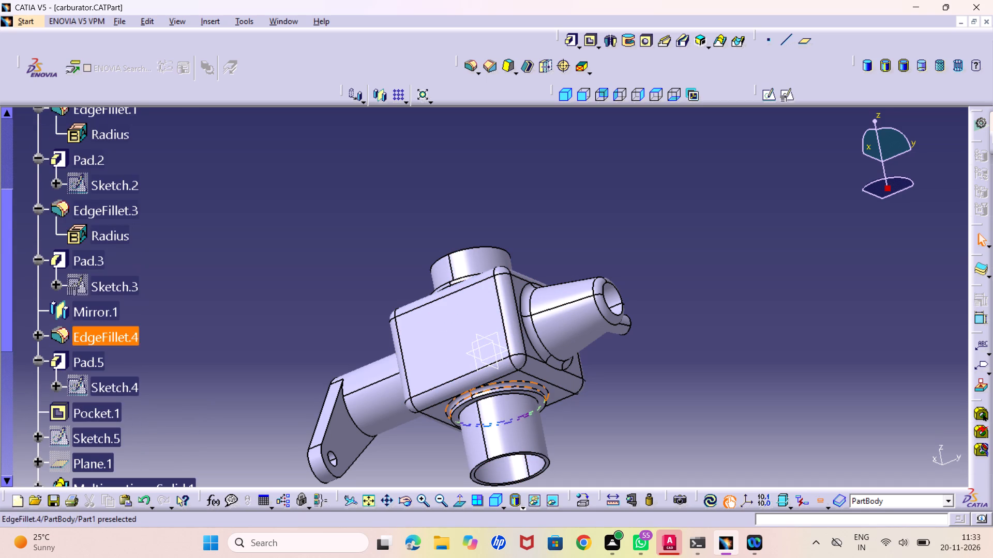
click(39, 336)
scroll(90, 350, down, 4)
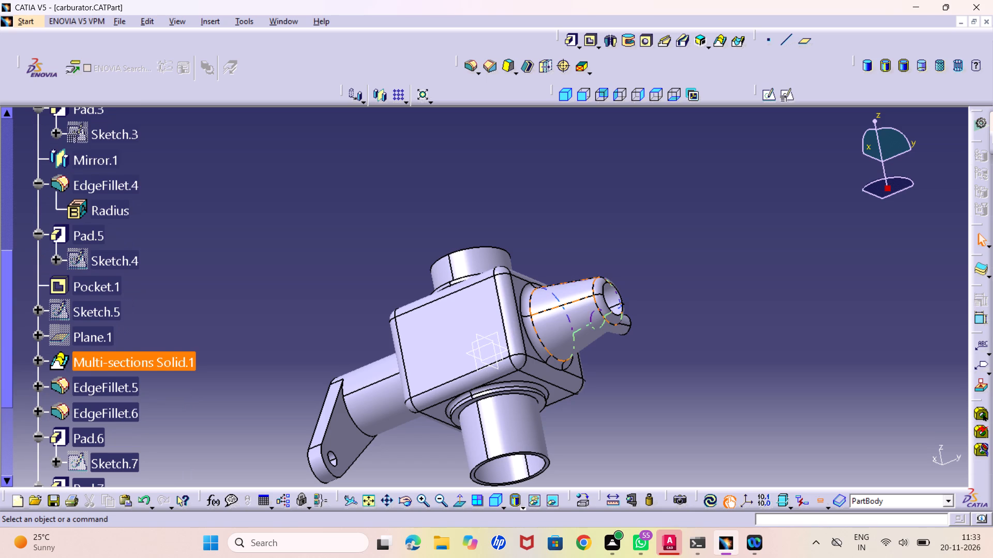
scroll(82, 393, down, 3)
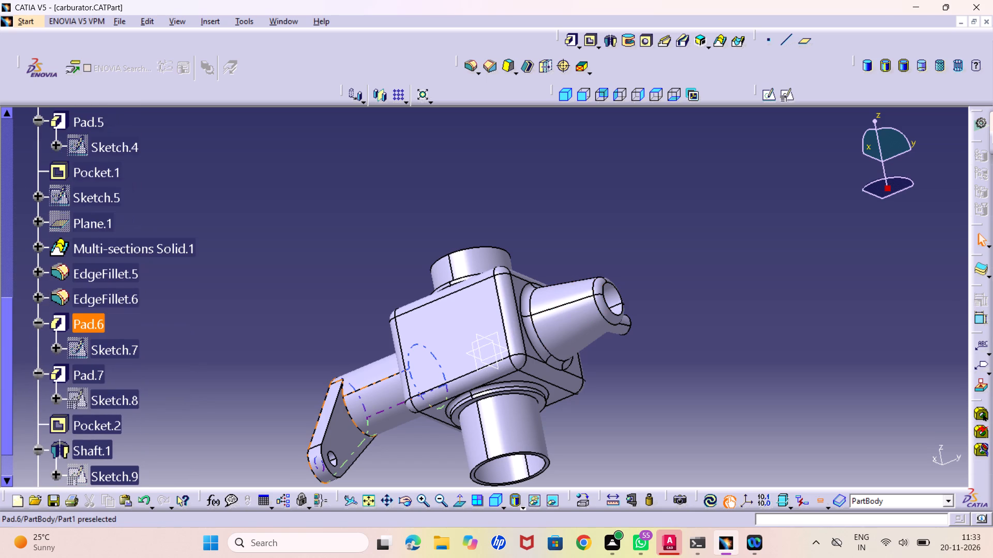
scroll(83, 394, down, 3)
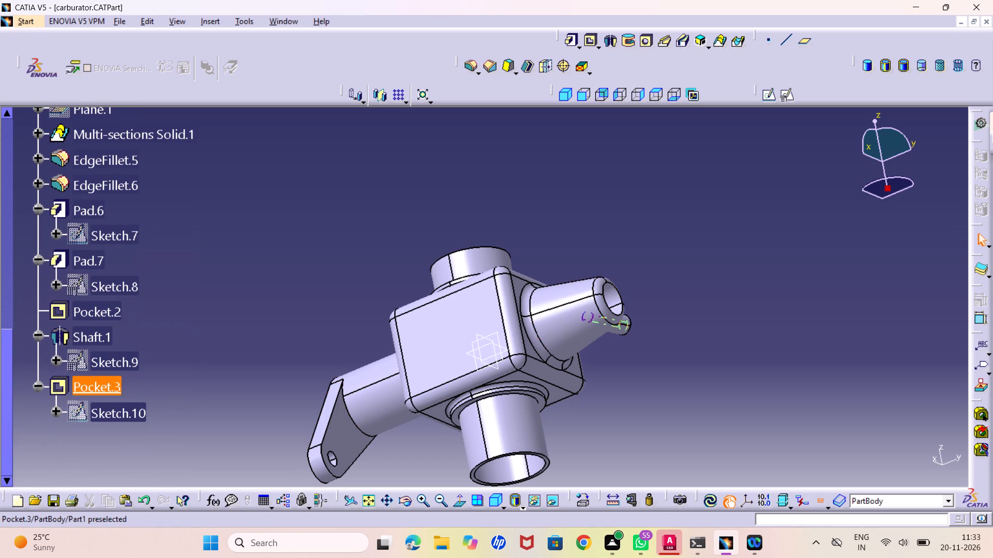
scroll(58, 361, up, 2)
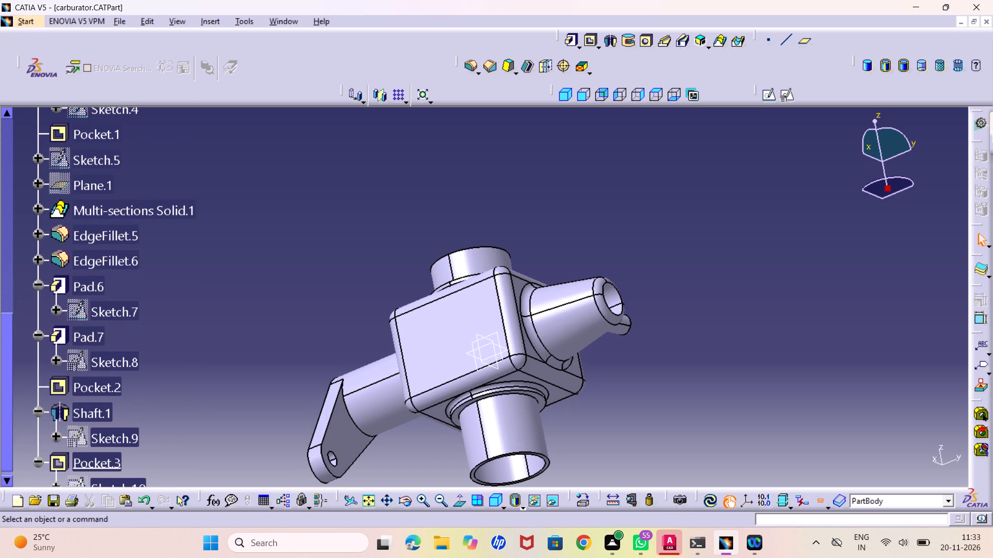
scroll(46, 277, up, 2)
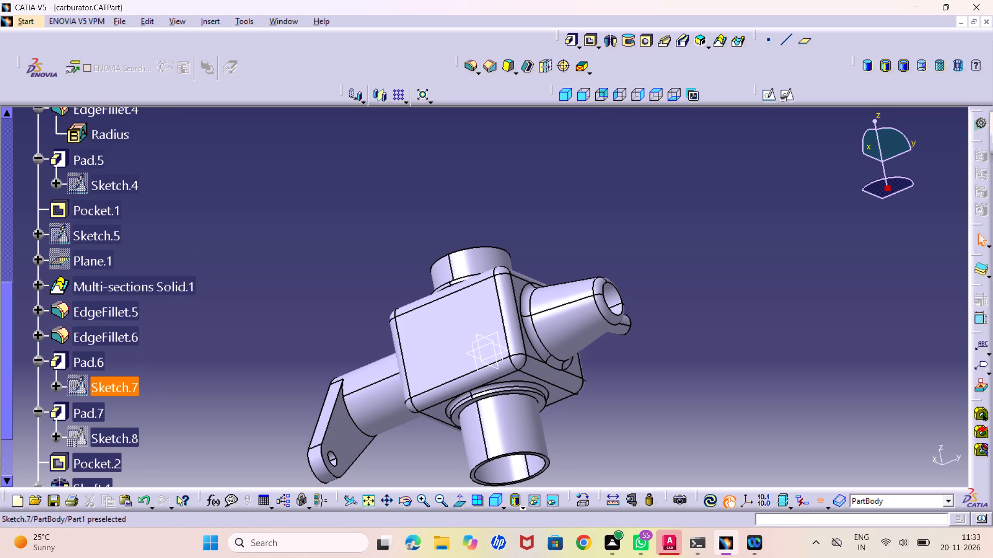
Examine the lever, lower port and tapered nozzle from several angles, finishing with a close view of the nozzle.
middle_drag(468, 375, 470, 415)
right_drag(468, 373, 470, 415)
middle_drag(508, 428, 432, 320)
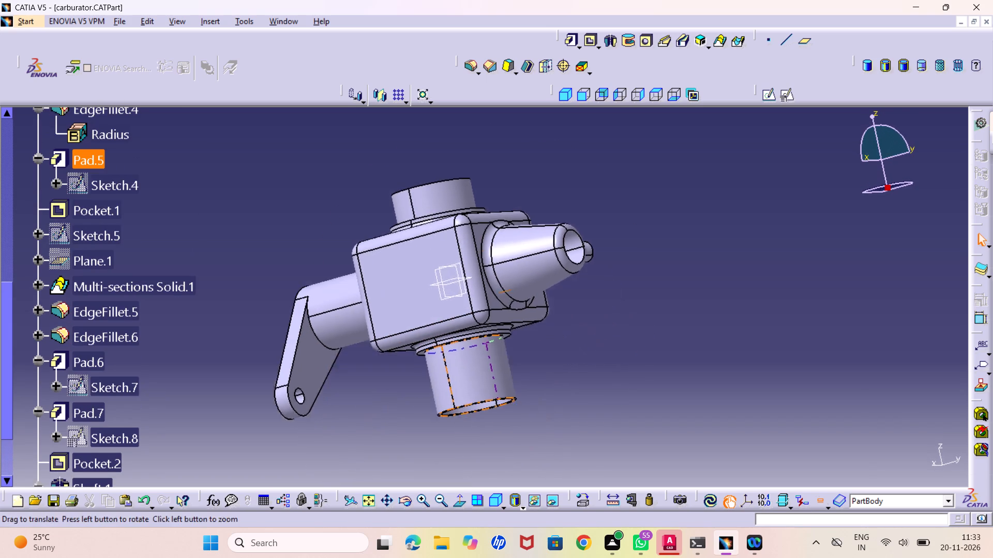
middle_drag(432, 320, 392, 376)
right_drag(431, 318, 392, 376)
middle_drag(563, 300, 546, 372)
right_drag(561, 314, 546, 372)
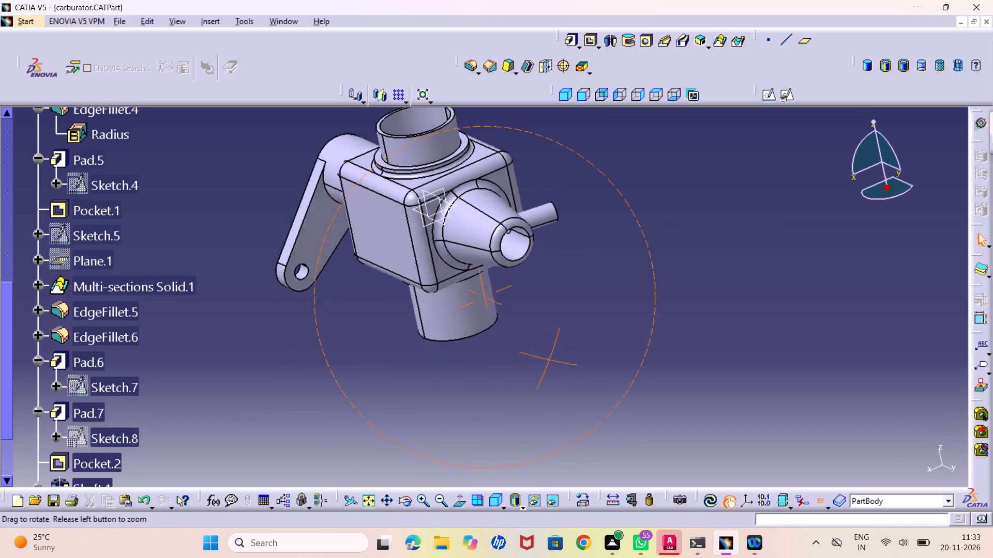
right_drag(546, 372, 543, 389)
middle_drag(546, 372, 543, 389)
middle_drag(420, 317, 413, 278)
right_click(420, 317)
middle_drag(383, 294, 397, 267)
right_drag(383, 294, 397, 267)
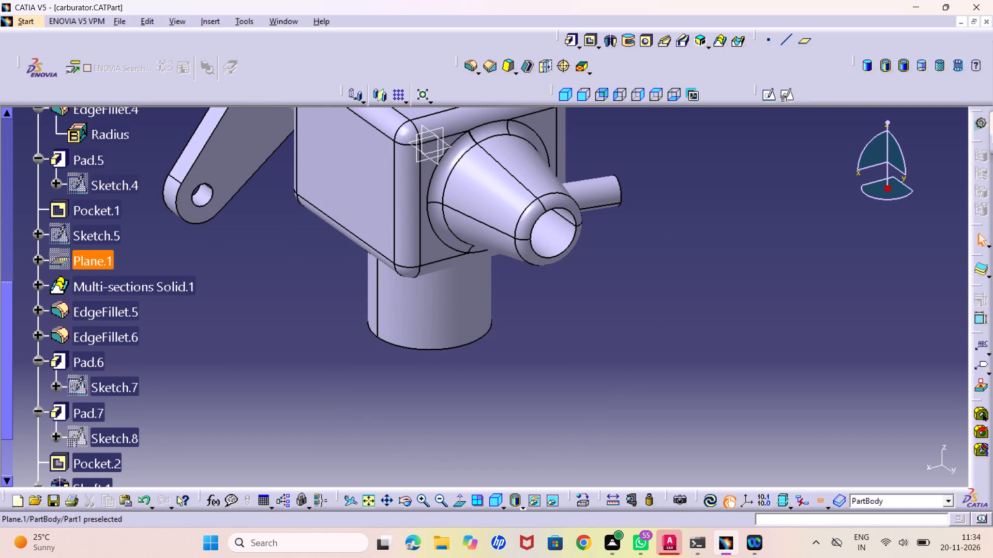
Expand Plane.1 and Sketch.5 in the specification tree and inspect Sketch.5's circle in the sketcher alongside the feature history.
click(41, 240)
click(38, 262)
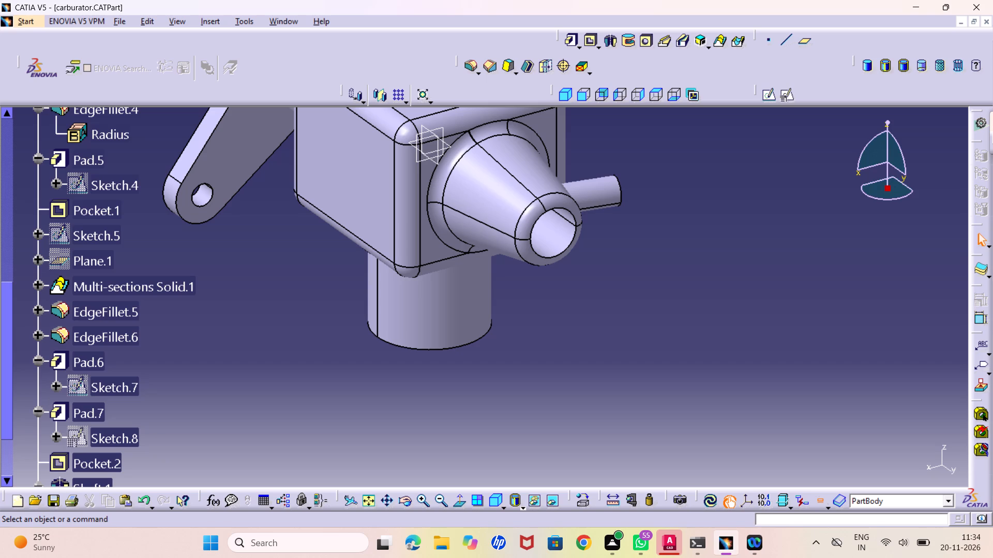
click(39, 229)
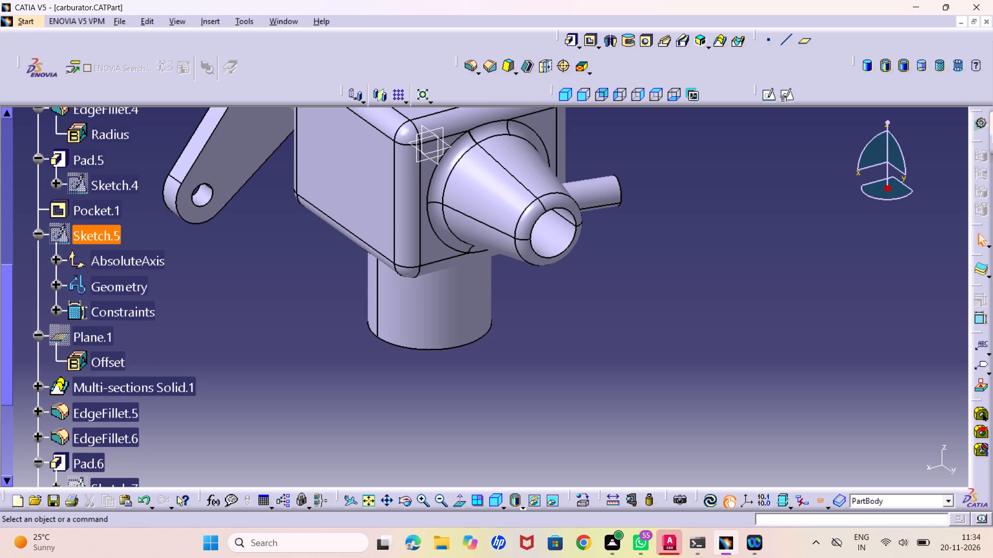
double_click(118, 230)
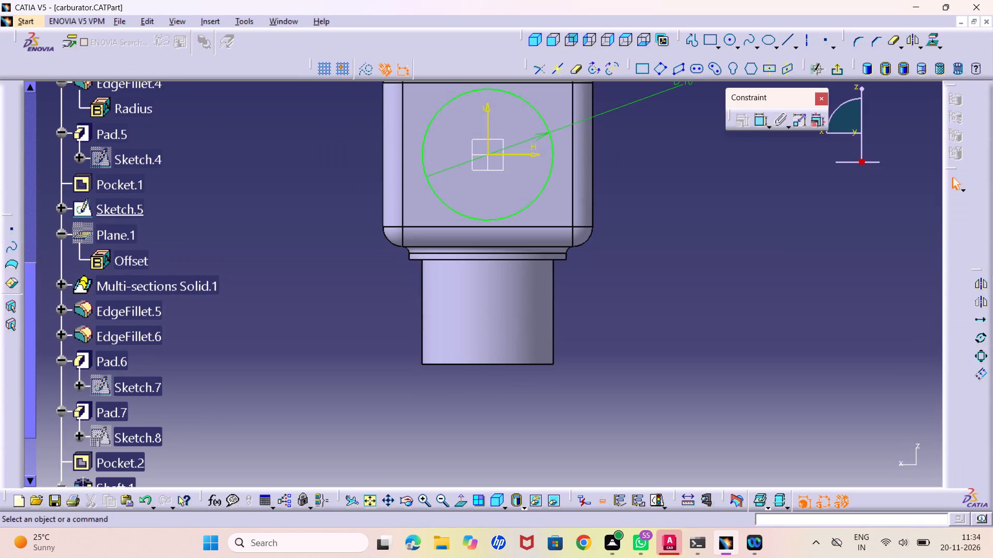
scroll(133, 312, down, 5)
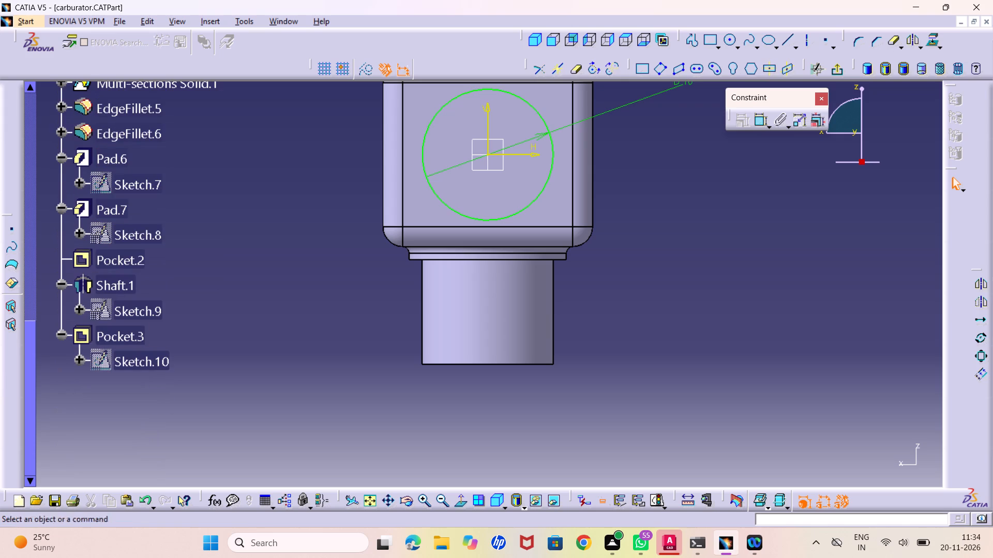
scroll(85, 251, up, 7)
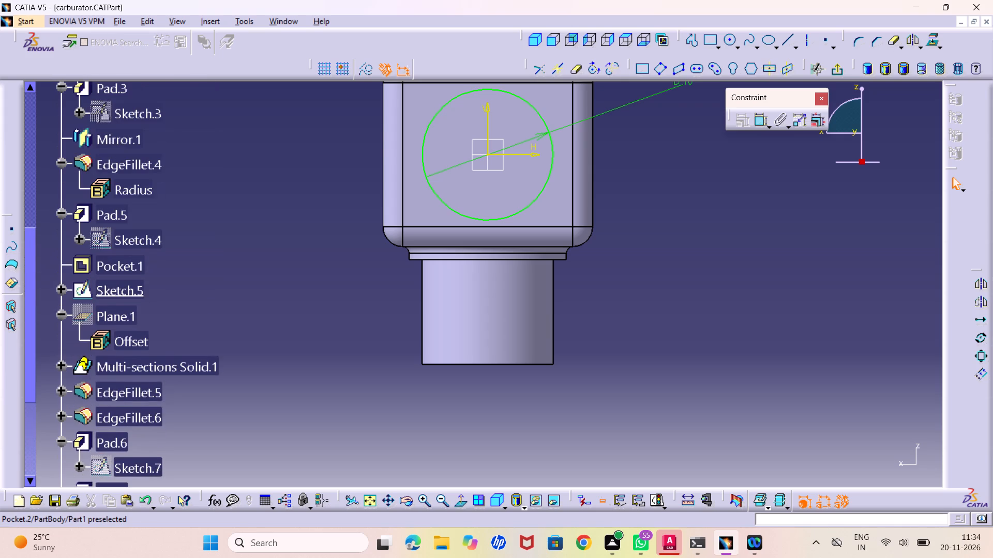
scroll(85, 251, up, 7)
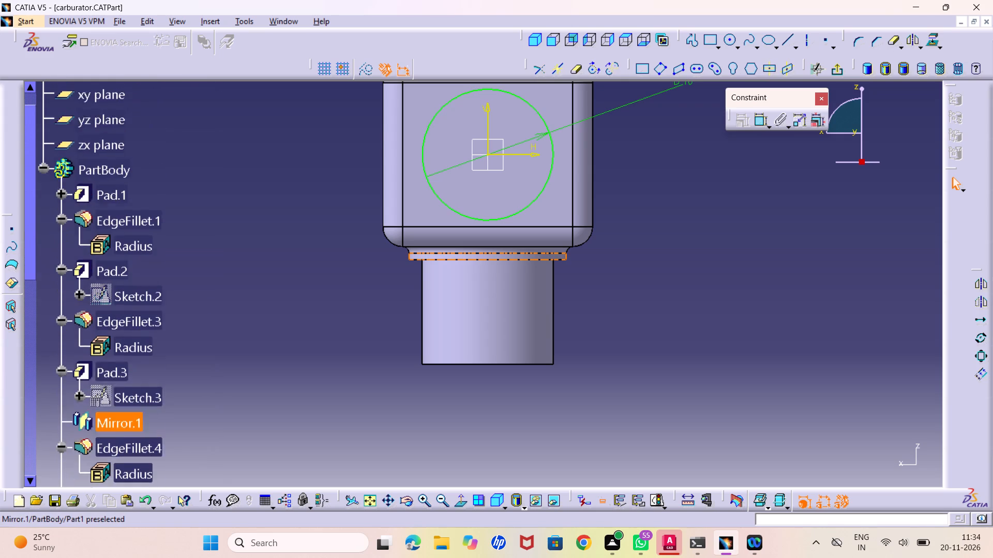
scroll(96, 271, up, 2)
click(837, 72)
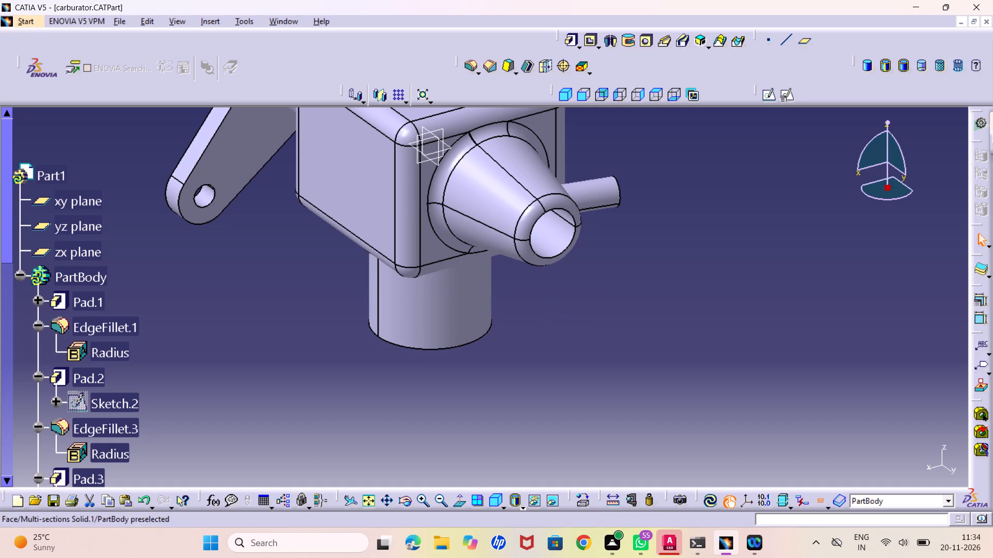
Start a blind hole of 3 mm diameter on the lower port's cylindrical face and open its positioning sketch.
click(646, 38)
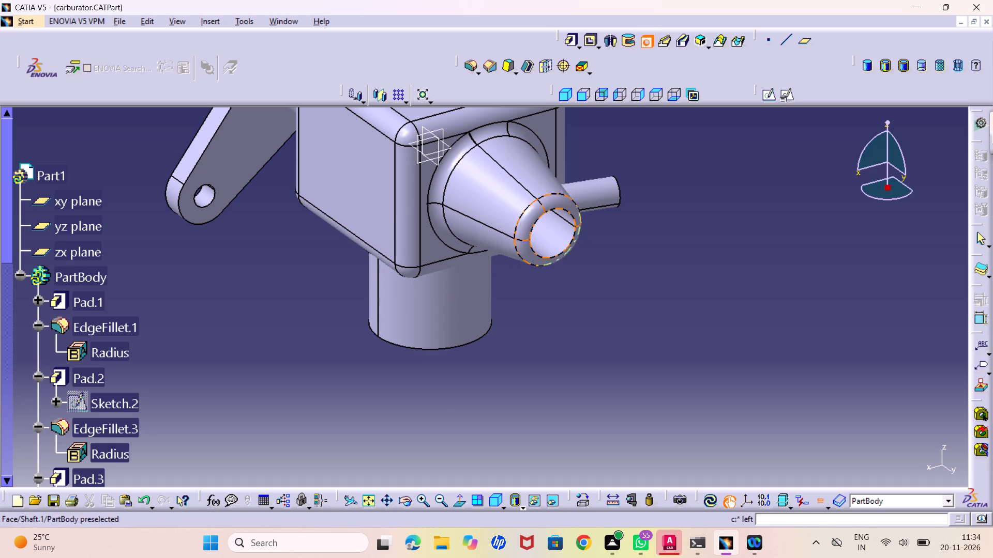
click(476, 303)
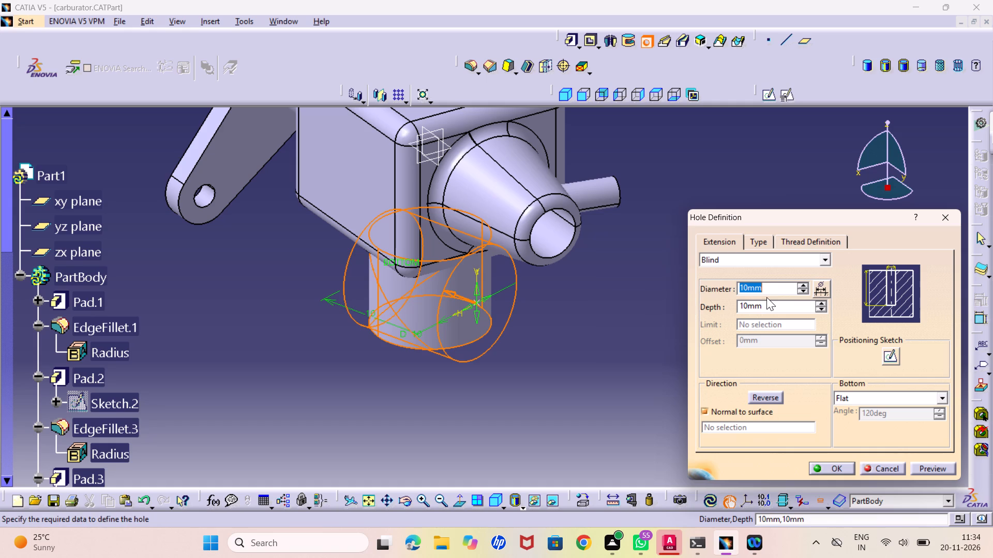
key(3)
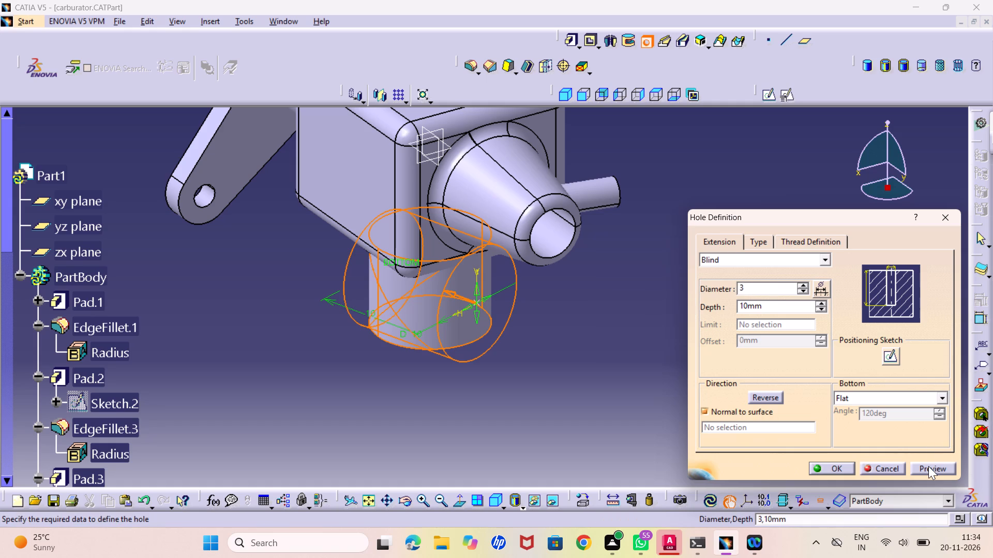
double_click(888, 359)
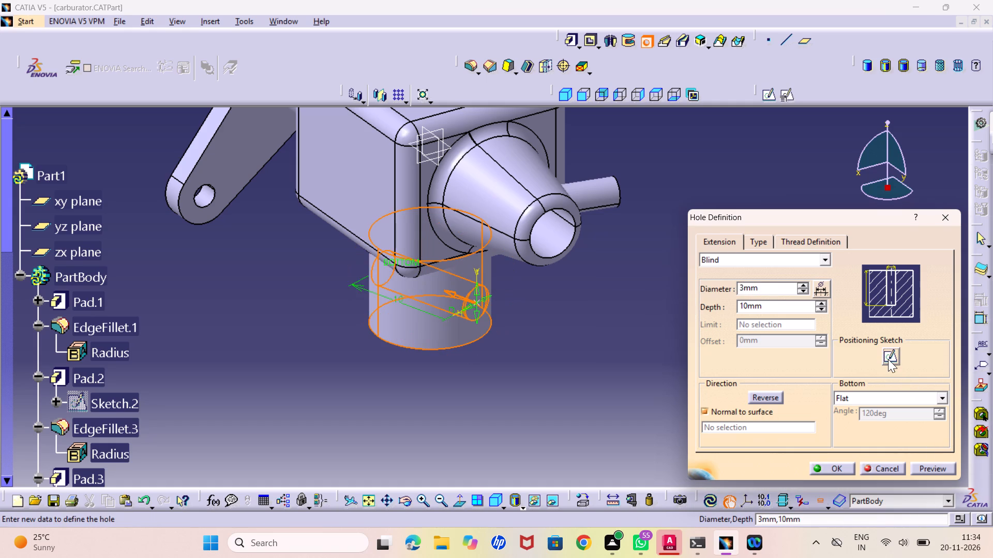
double_click(888, 359)
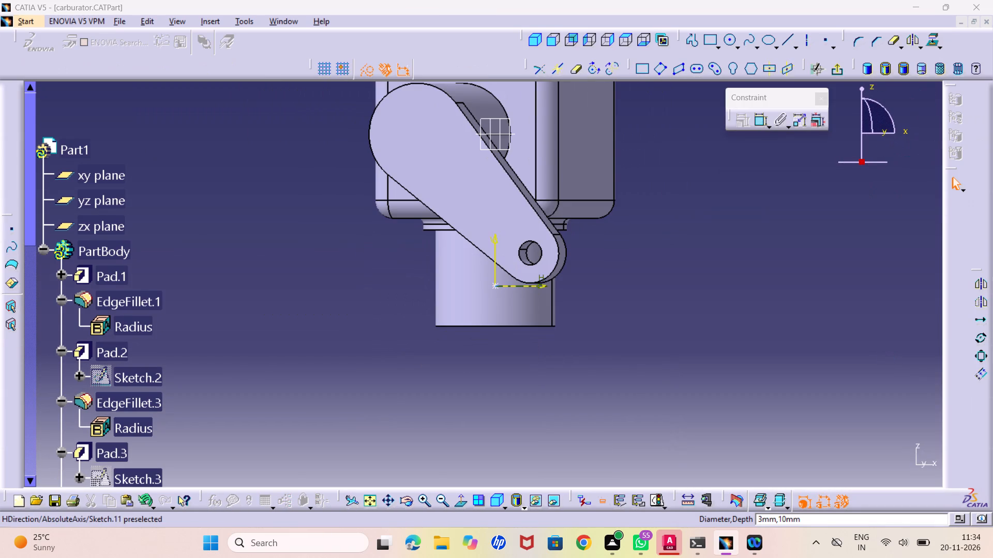
Constrain the hole's centre point to the xy plane with an offset of 13 mm.
middle_drag(437, 266, 454, 322)
right_click(437, 266)
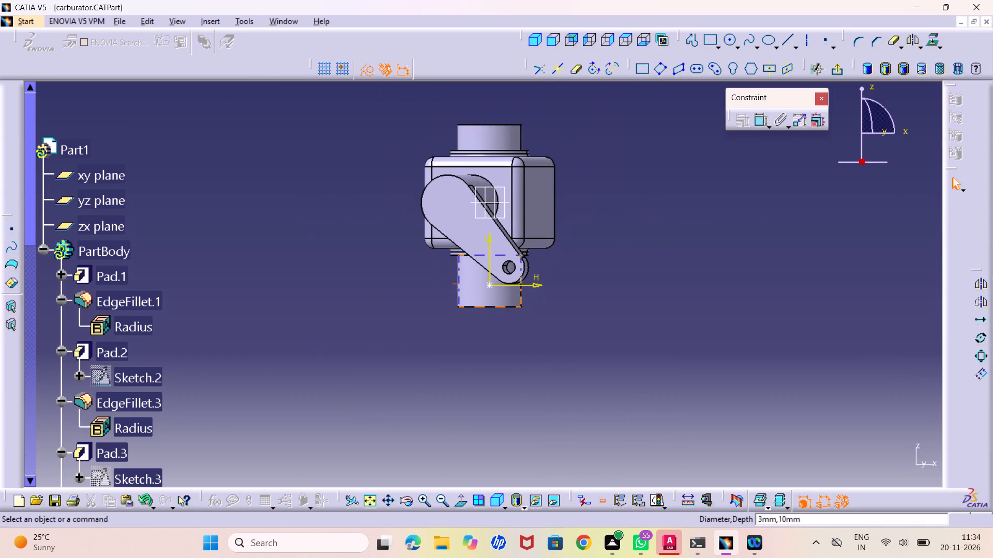
middle_drag(577, 291, 256, 305)
right_drag(579, 290, 258, 306)
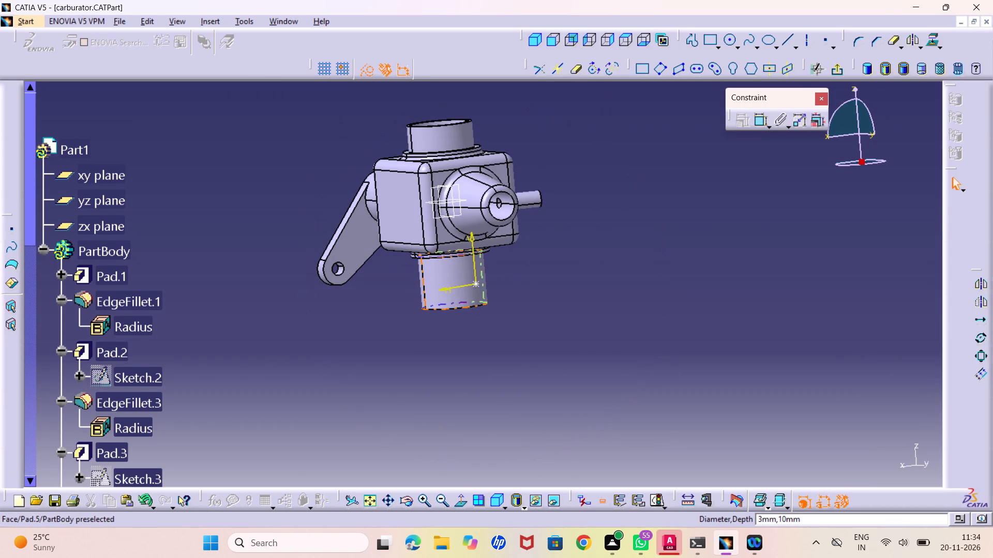
click(477, 284)
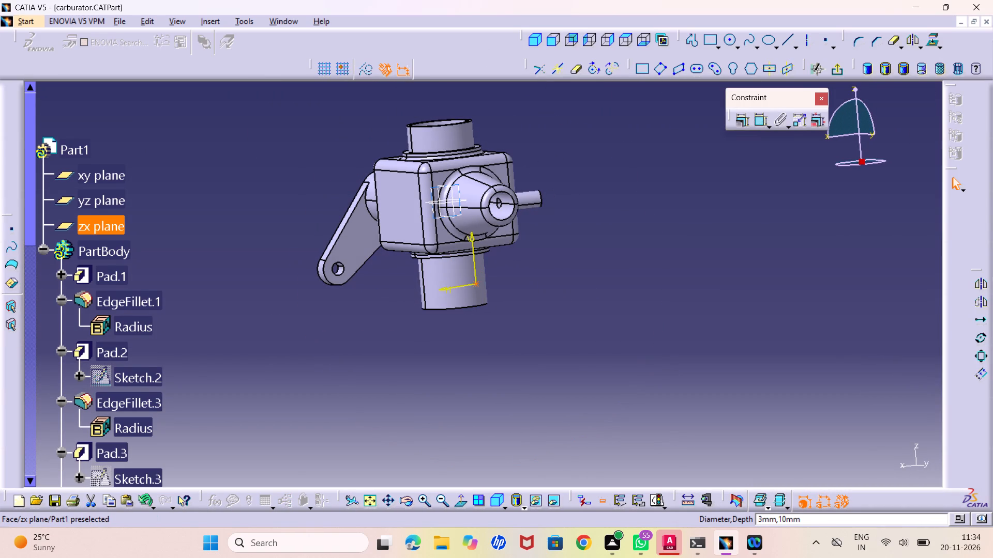
click(464, 201)
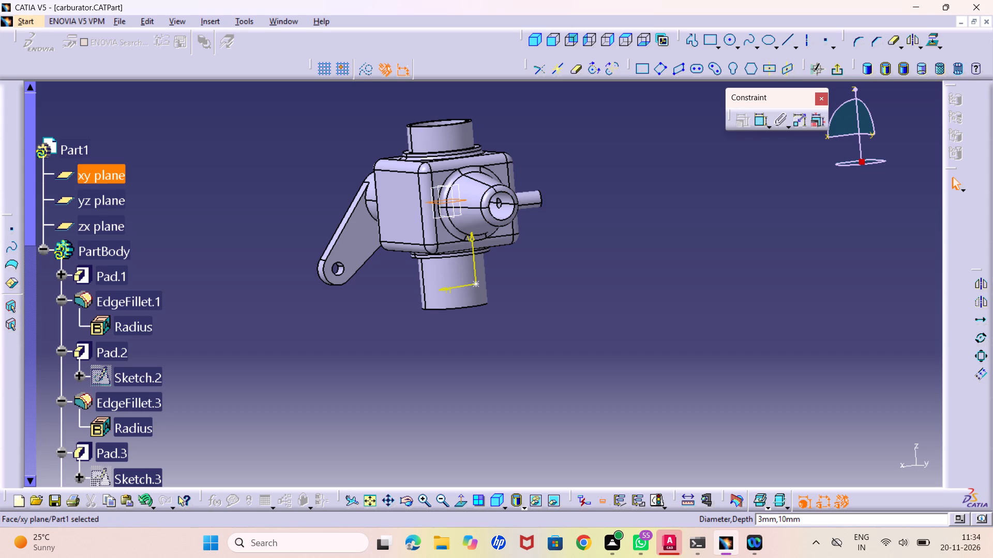
click(713, 204)
click(762, 119)
drag(762, 119, 761, 124)
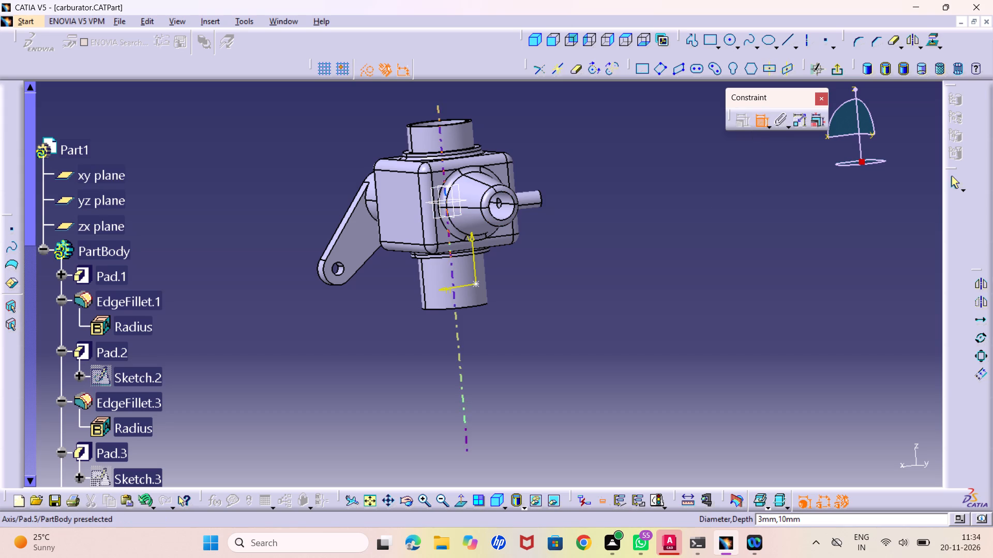
click(477, 284)
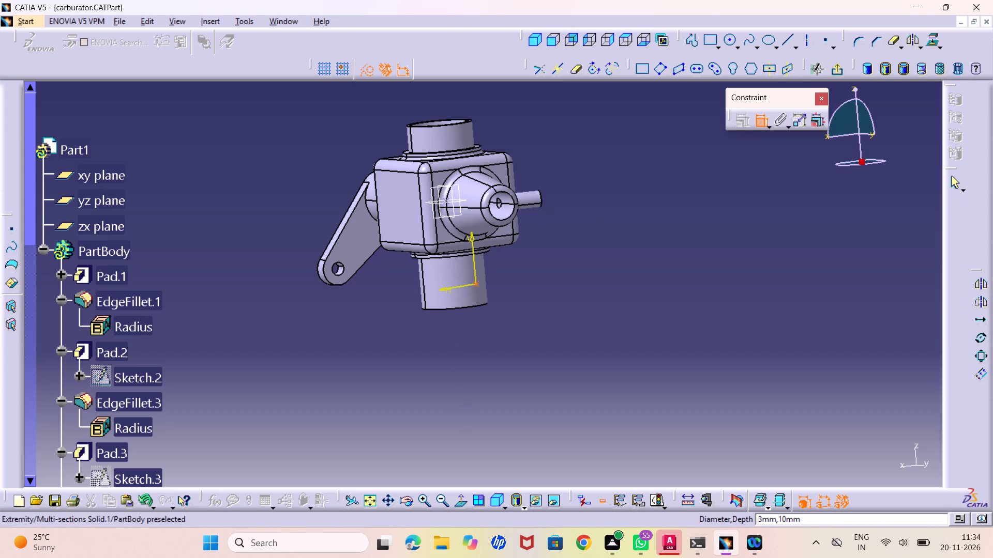
click(465, 199)
click(574, 241)
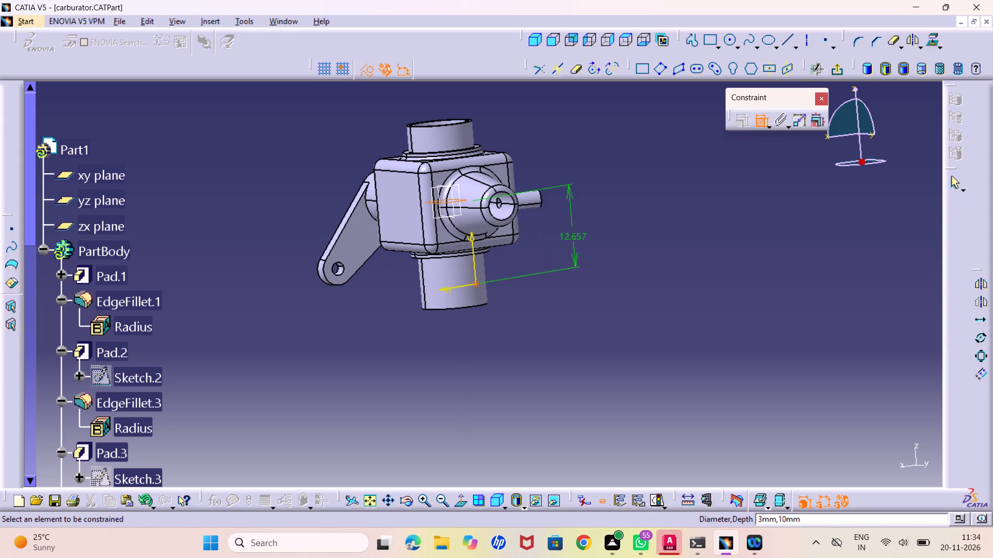
double_click(571, 237)
text(13)
key(Return)
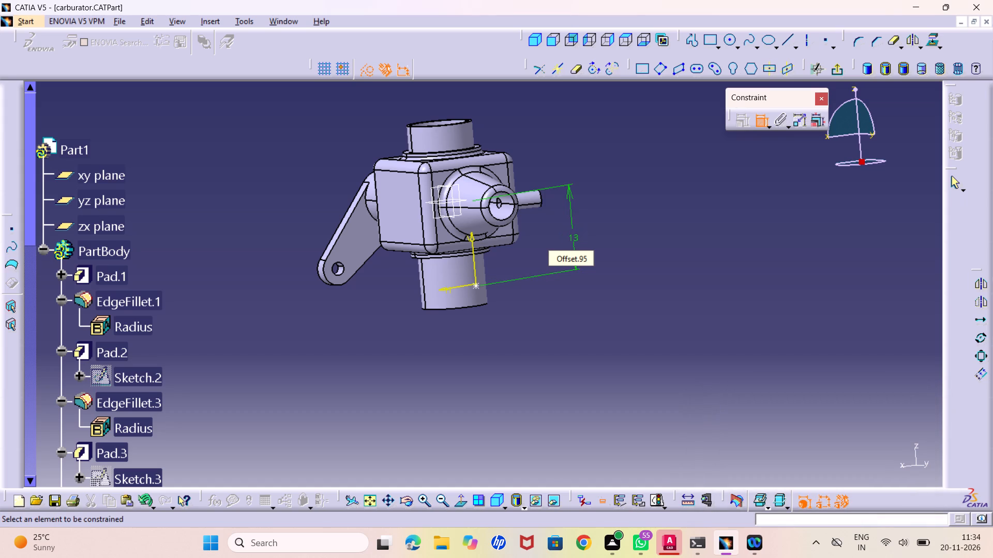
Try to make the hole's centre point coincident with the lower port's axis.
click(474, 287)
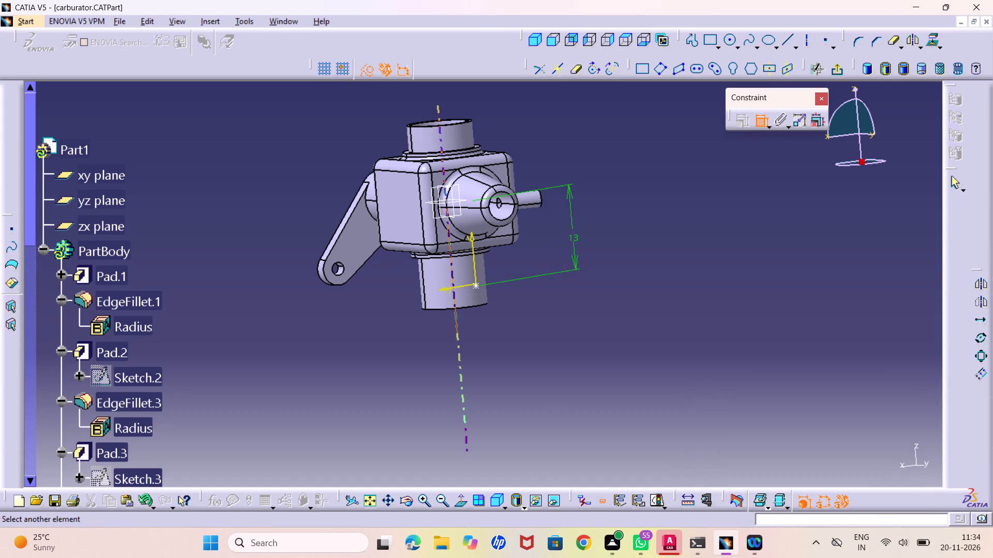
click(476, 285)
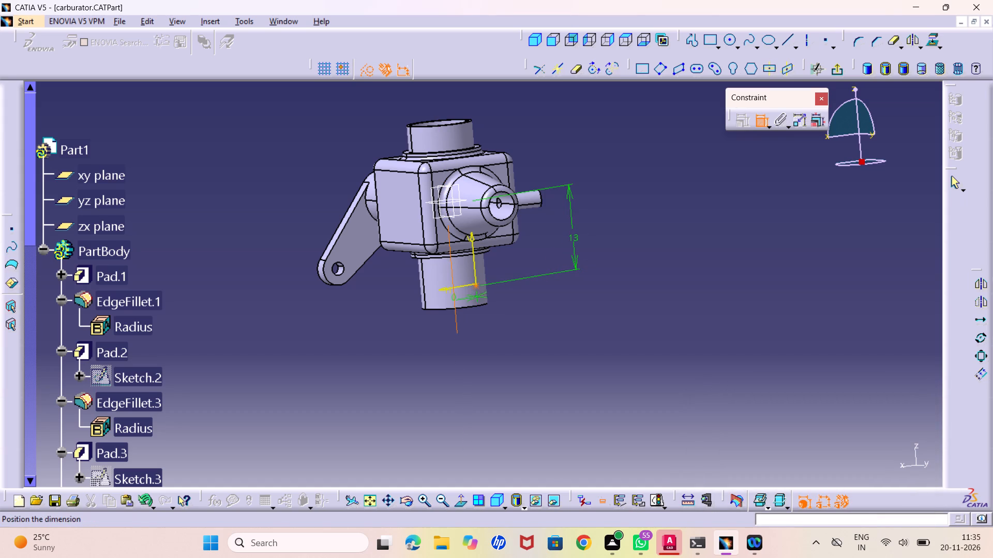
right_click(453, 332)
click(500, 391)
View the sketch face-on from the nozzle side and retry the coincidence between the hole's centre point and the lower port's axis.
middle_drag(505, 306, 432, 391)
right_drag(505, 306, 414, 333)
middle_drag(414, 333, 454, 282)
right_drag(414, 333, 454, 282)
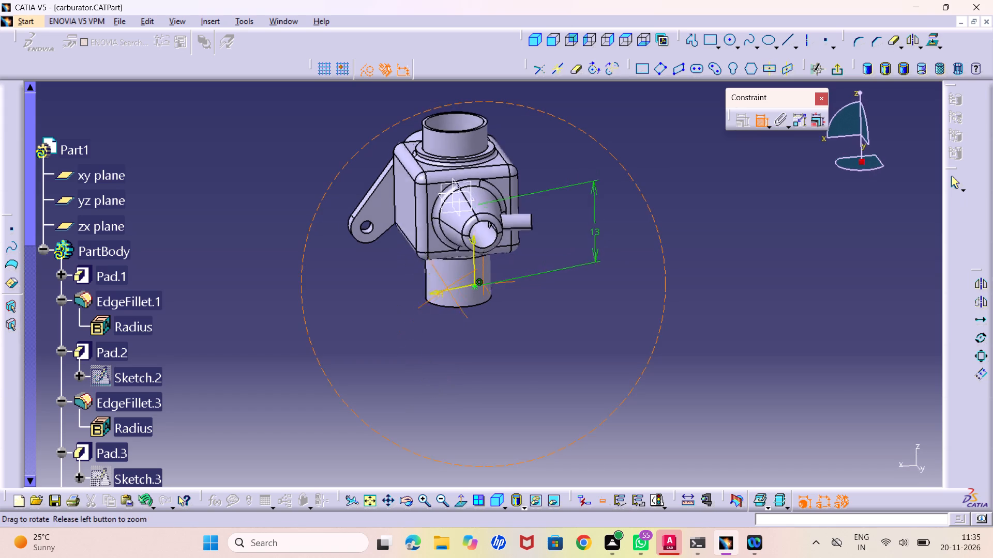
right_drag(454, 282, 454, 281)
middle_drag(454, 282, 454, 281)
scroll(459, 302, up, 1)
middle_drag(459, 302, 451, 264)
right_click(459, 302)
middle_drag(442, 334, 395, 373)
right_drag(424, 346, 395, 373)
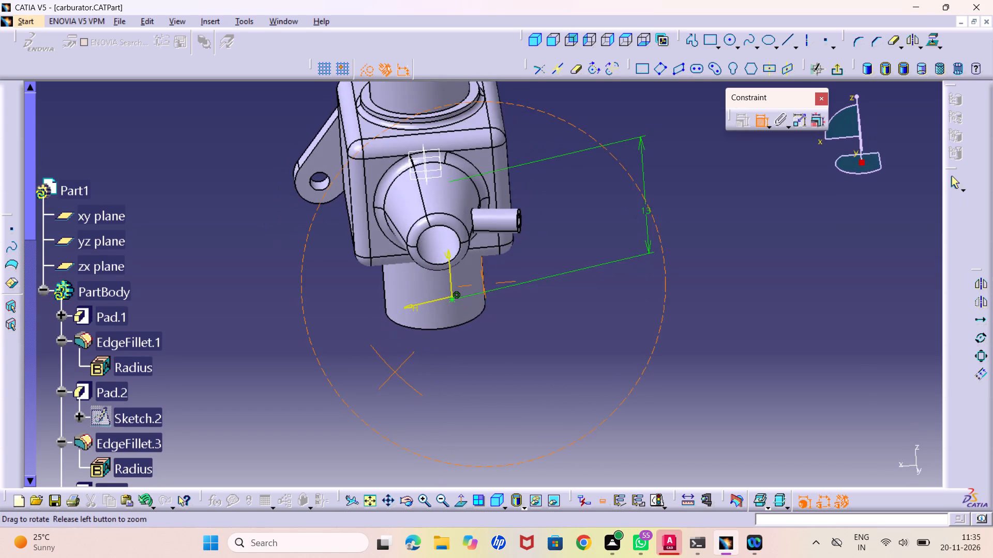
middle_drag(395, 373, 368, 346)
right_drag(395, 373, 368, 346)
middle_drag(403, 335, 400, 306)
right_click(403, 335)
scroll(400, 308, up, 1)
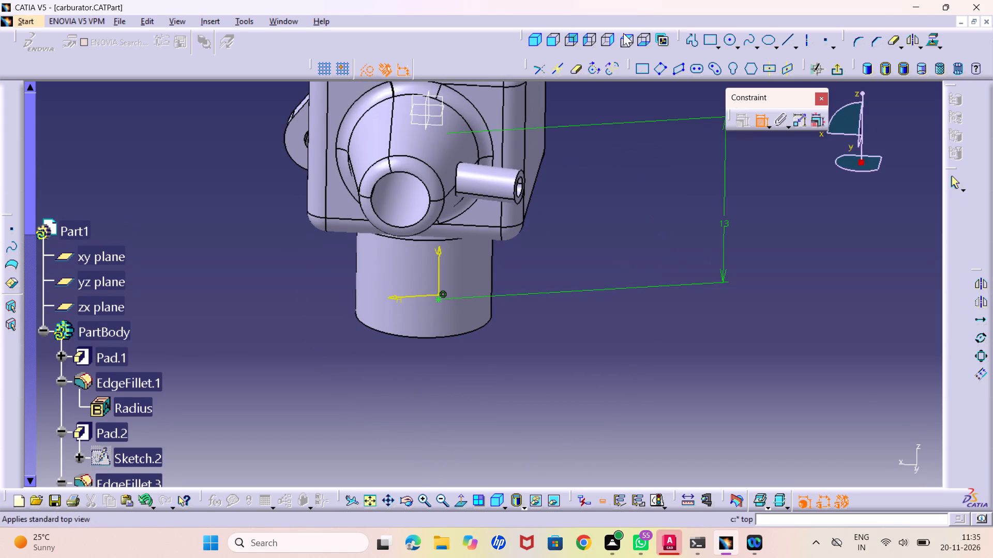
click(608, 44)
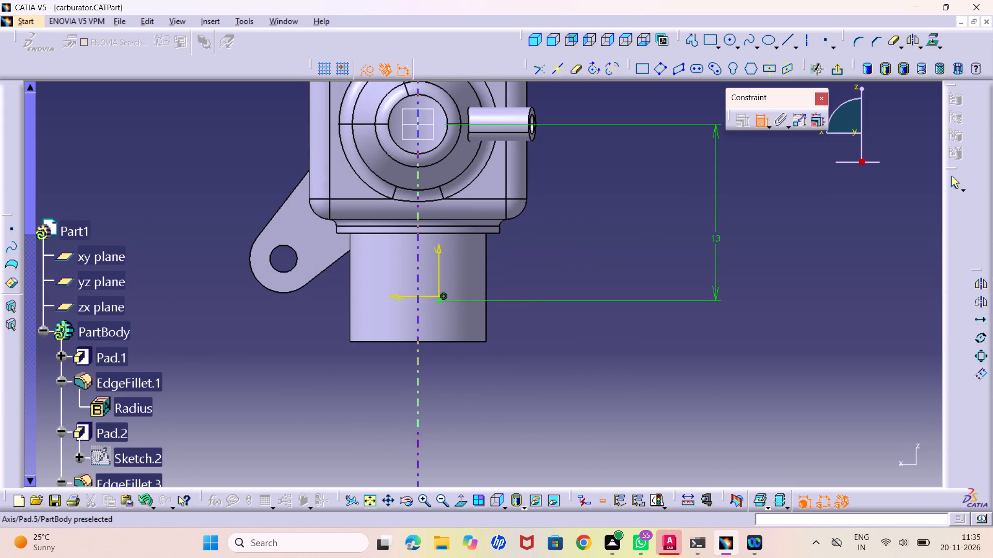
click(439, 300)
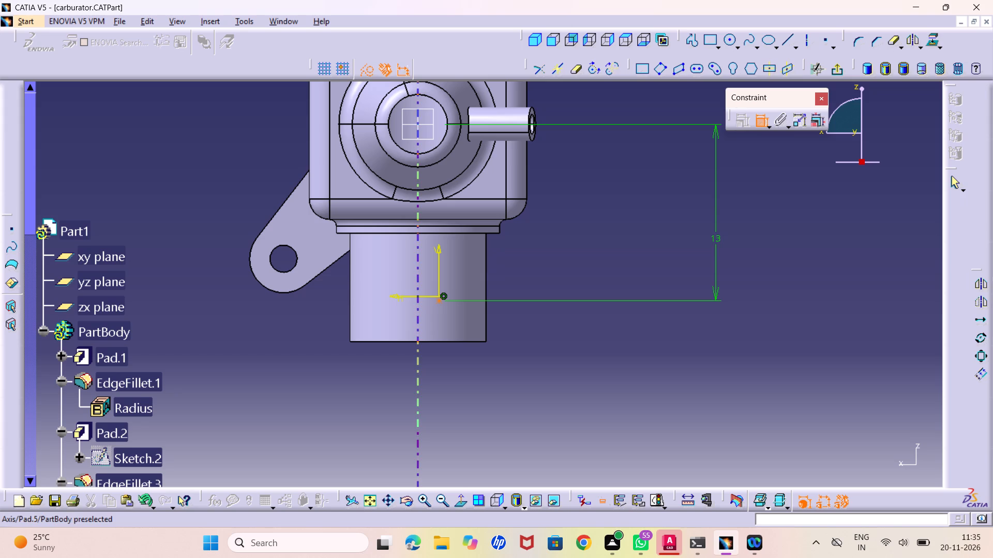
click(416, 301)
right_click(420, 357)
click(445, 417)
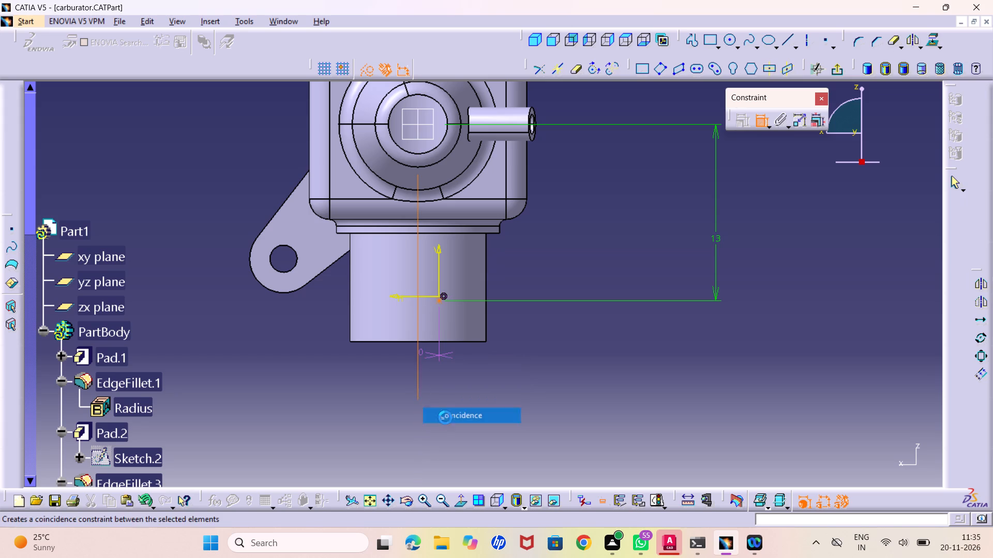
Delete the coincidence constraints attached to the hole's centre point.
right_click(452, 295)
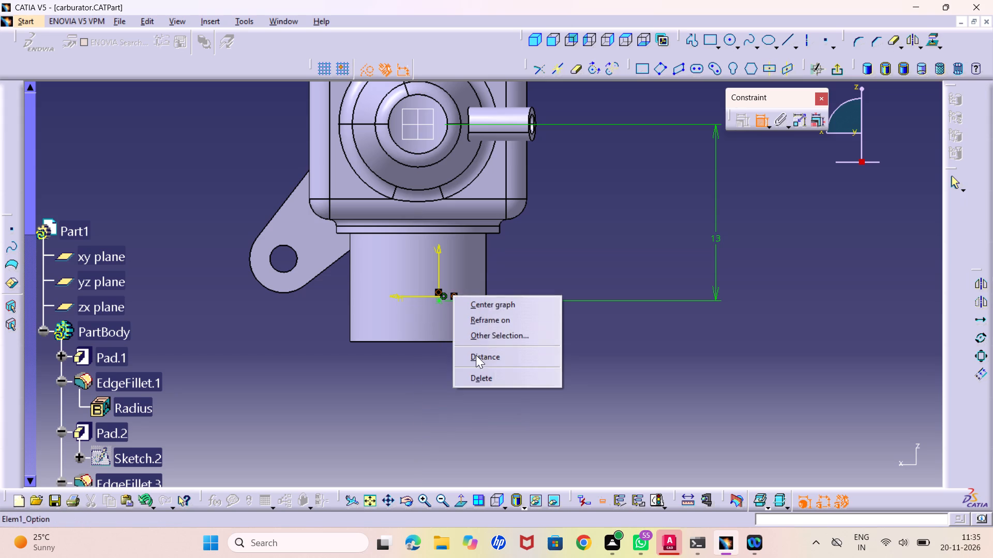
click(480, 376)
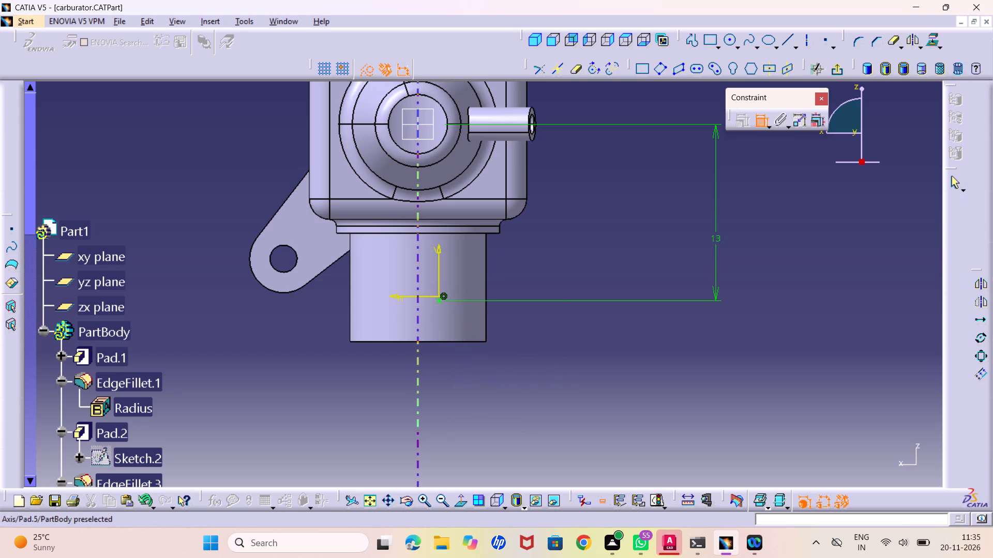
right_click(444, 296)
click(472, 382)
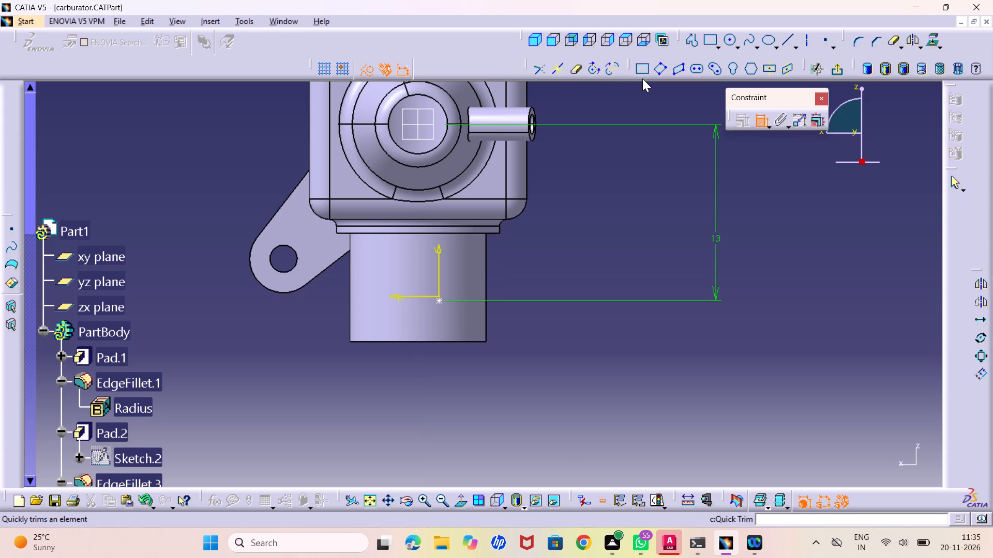
Place a constraint between the zx plane and the lower port's axis in the hole's positioning sketch, and end constraining.
click(416, 149)
click(419, 316)
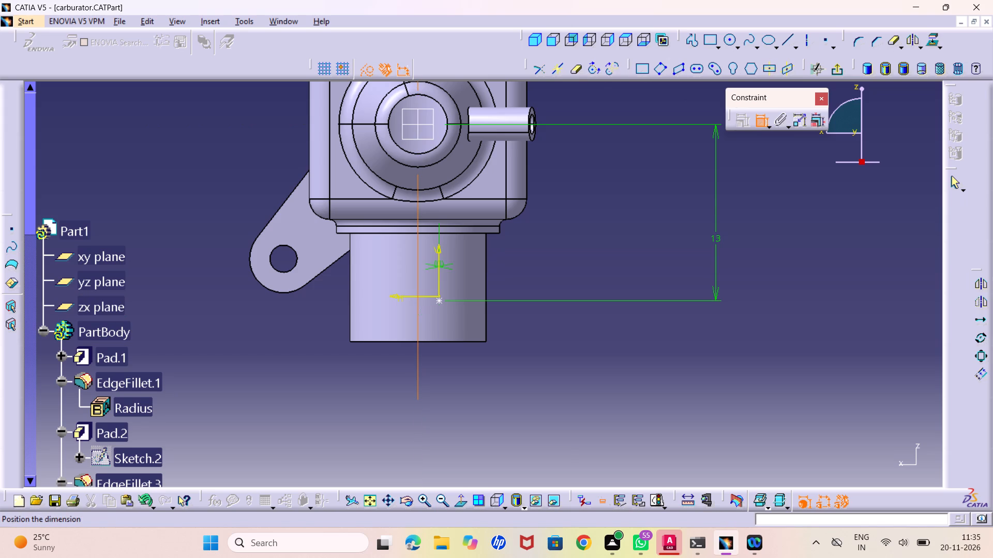
click(439, 300)
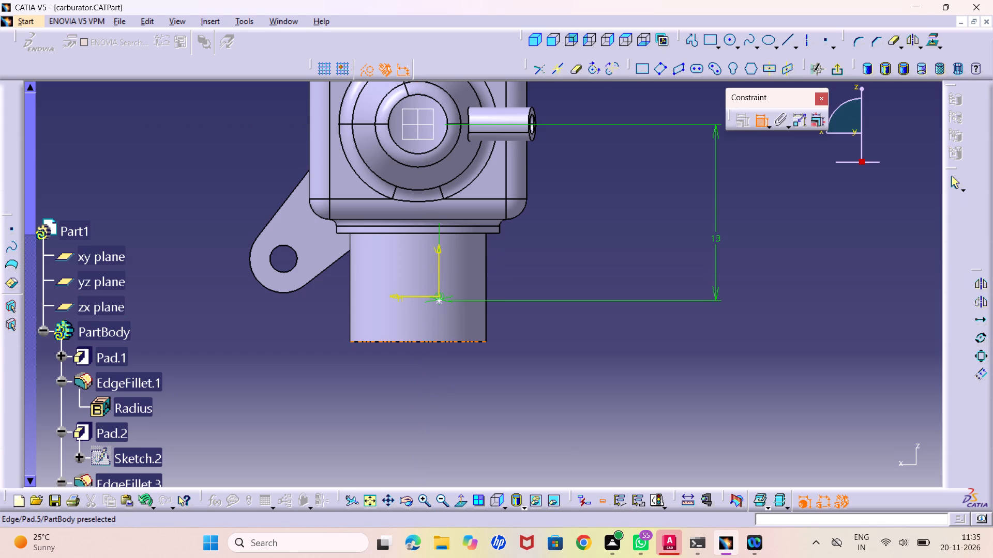
click(463, 345)
right_click(441, 292)
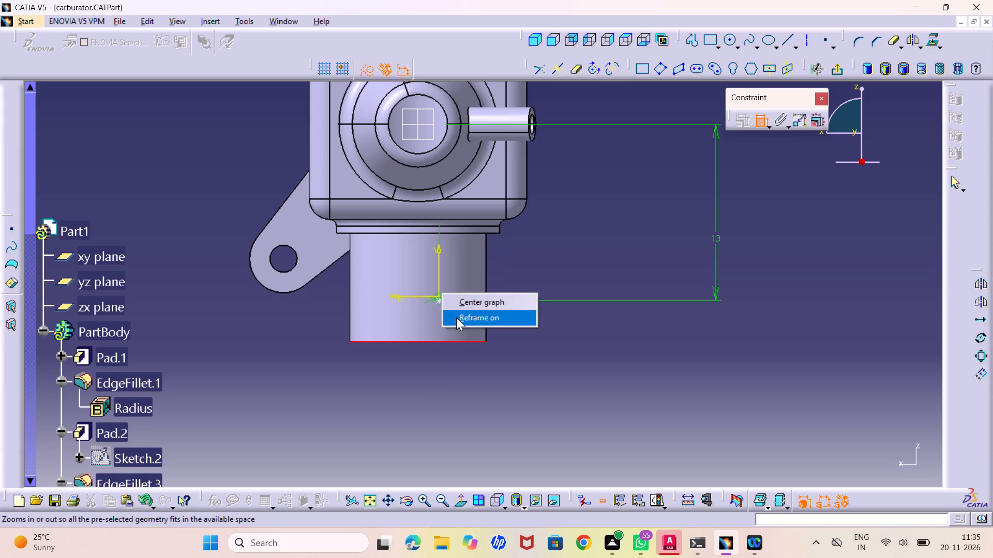
click(469, 372)
click(762, 118)
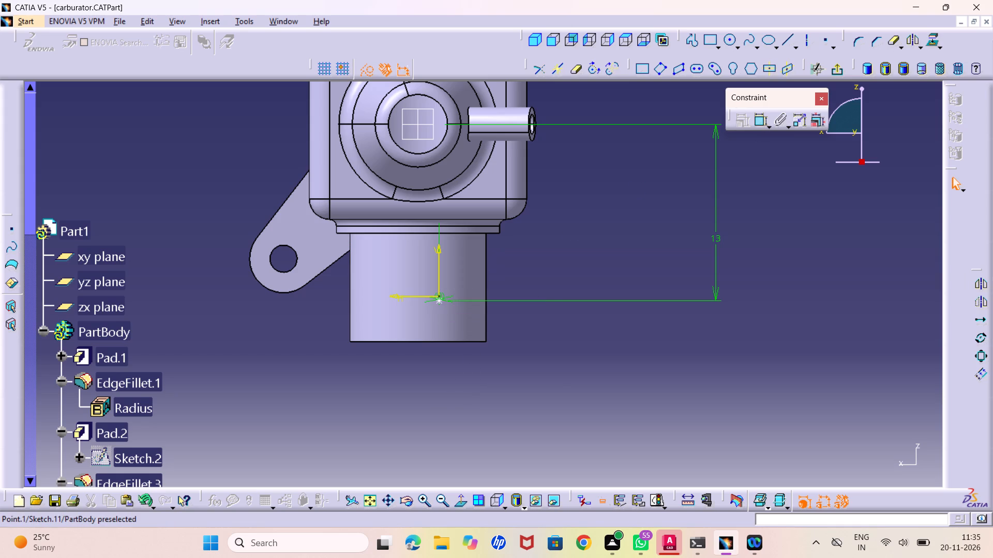
Delete the offset constraint just placed beside the hole's centre point in the positioning sketch.
right_click(441, 297)
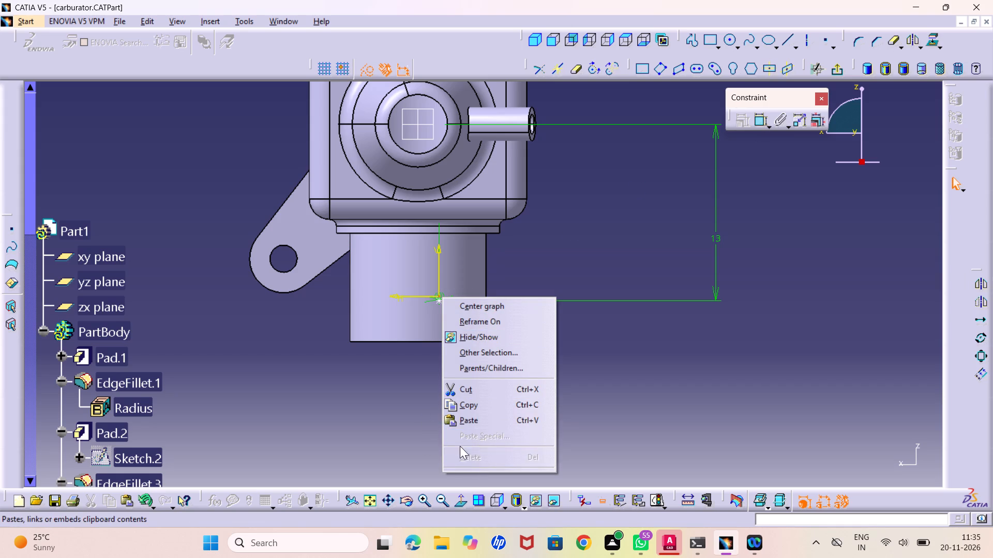
click(371, 381)
middle_drag(467, 298, 435, 184)
right_click(467, 298)
right_click(339, 335)
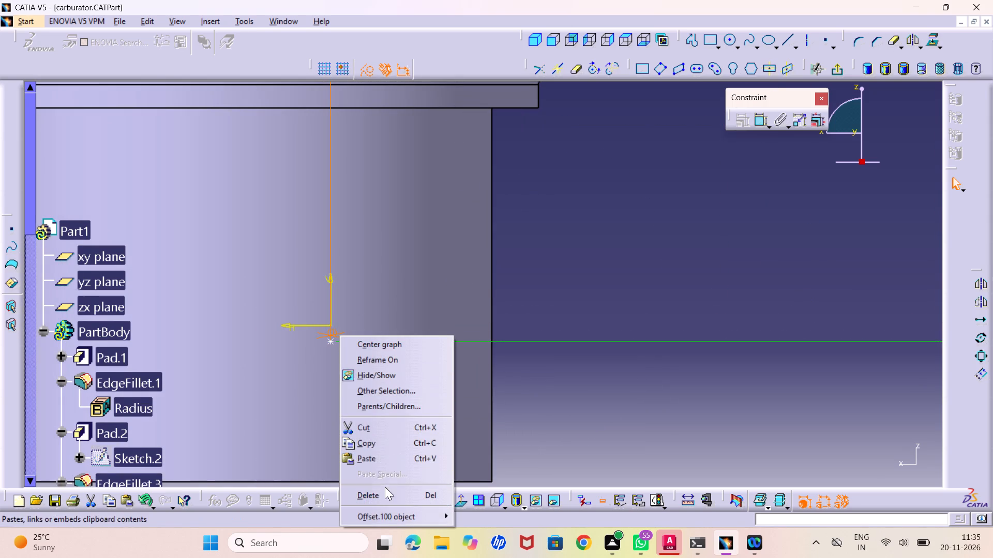
click(385, 492)
middle_drag(311, 253, 428, 447)
right_click(311, 253)
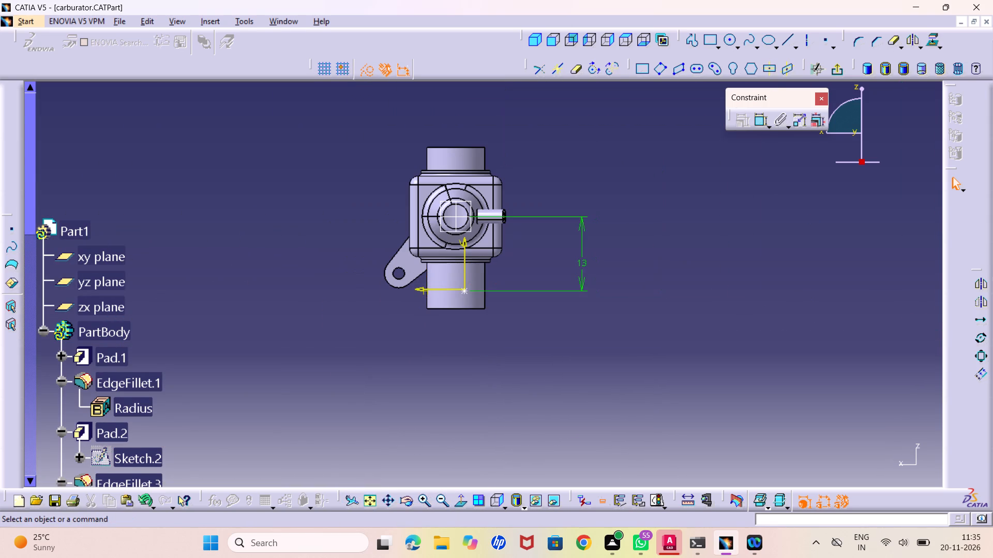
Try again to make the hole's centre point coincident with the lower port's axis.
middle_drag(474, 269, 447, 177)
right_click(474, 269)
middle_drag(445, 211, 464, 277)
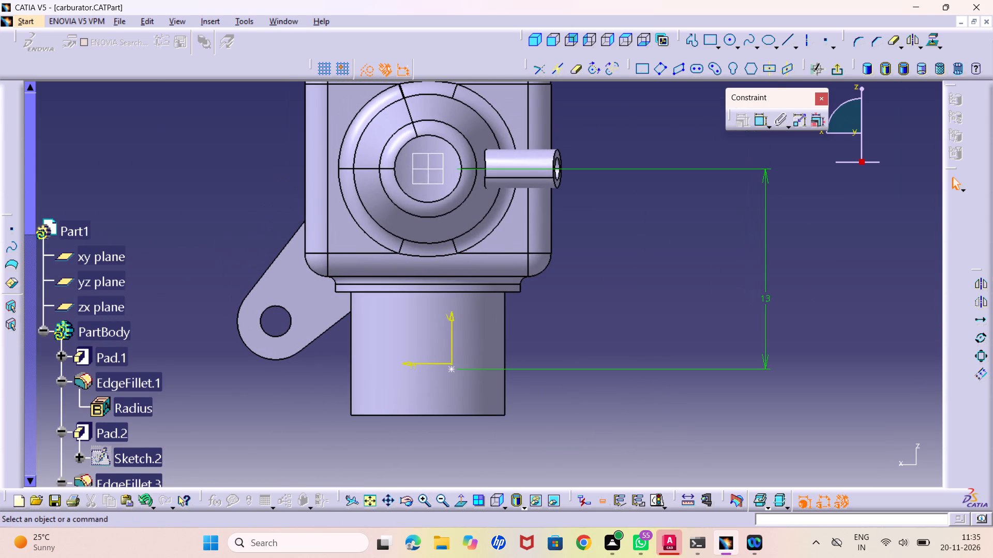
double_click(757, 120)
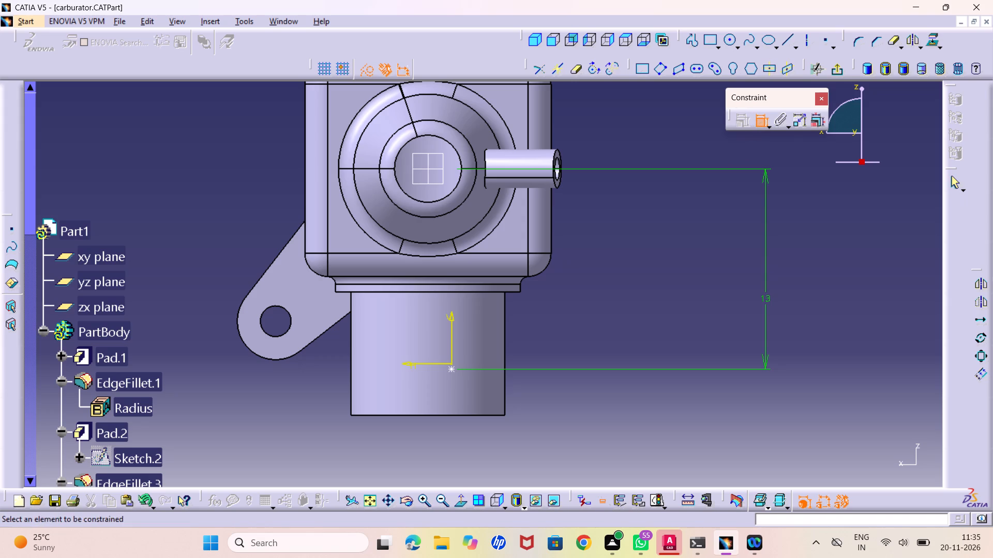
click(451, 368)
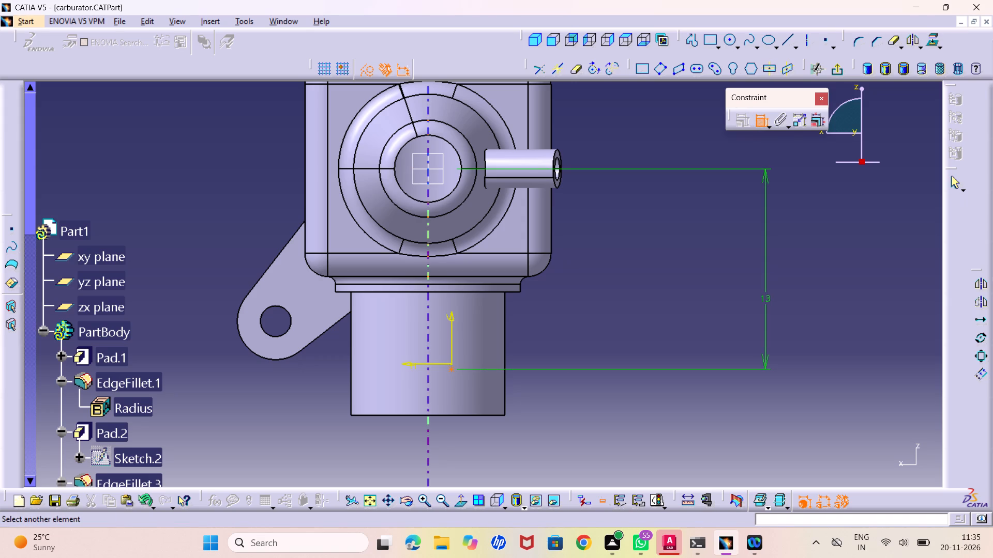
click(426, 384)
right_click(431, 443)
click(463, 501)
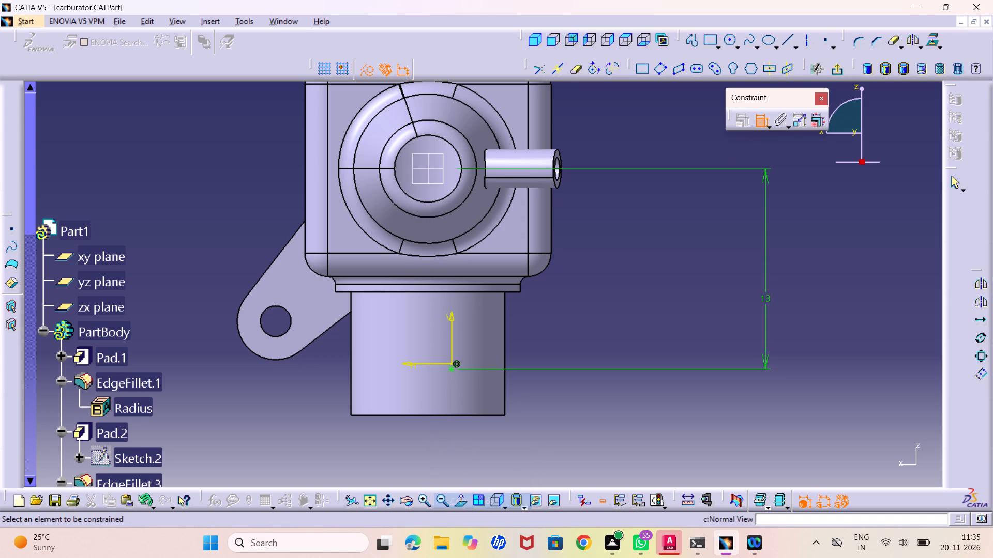
Inspect the hole's centre point and its constraints from several angles, ending face-on from the nozzle side.
middle_drag(430, 350, 439, 384)
right_click(430, 350)
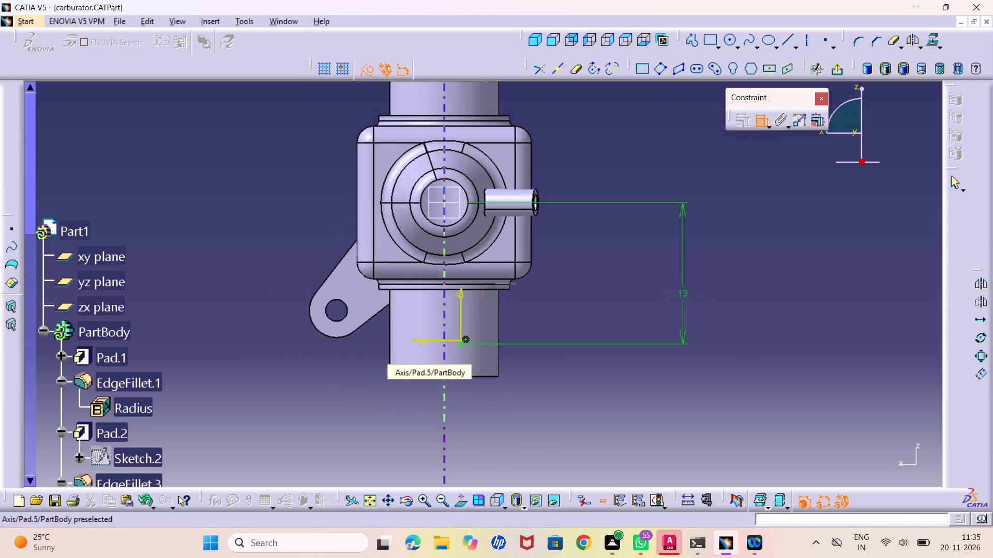
middle_drag(439, 384, 445, 370)
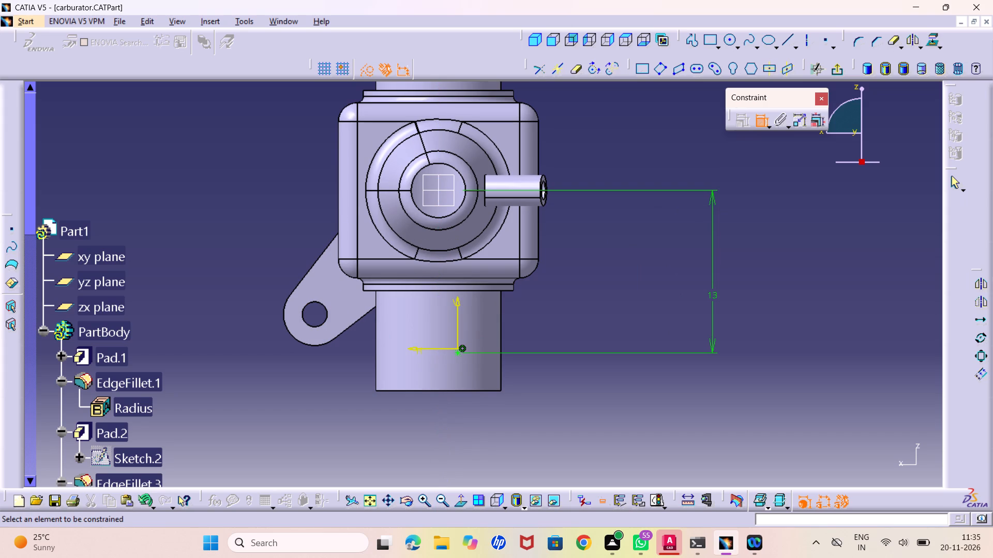
middle_drag(358, 405, 509, 364)
right_drag(358, 405, 509, 364)
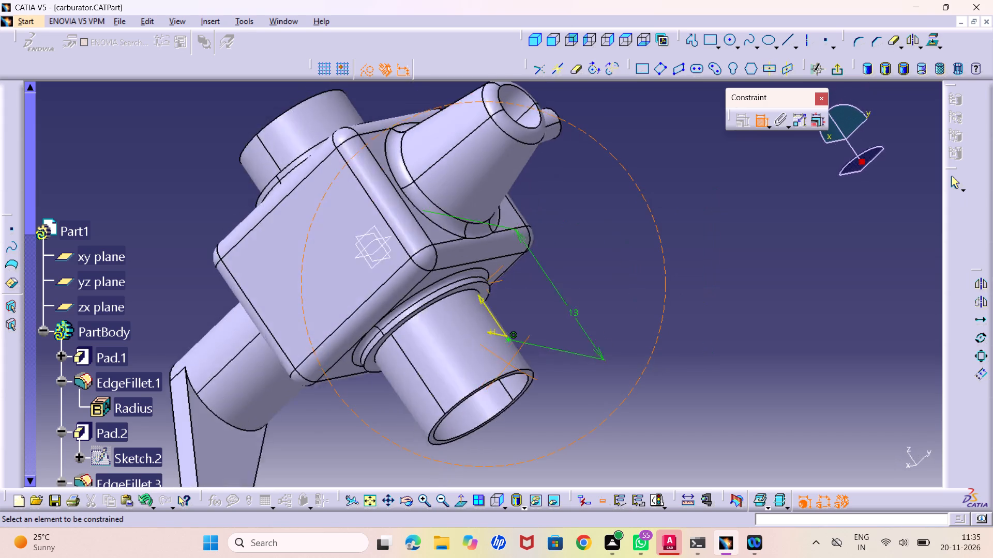
middle_drag(509, 364, 345, 404)
right_drag(509, 364, 345, 404)
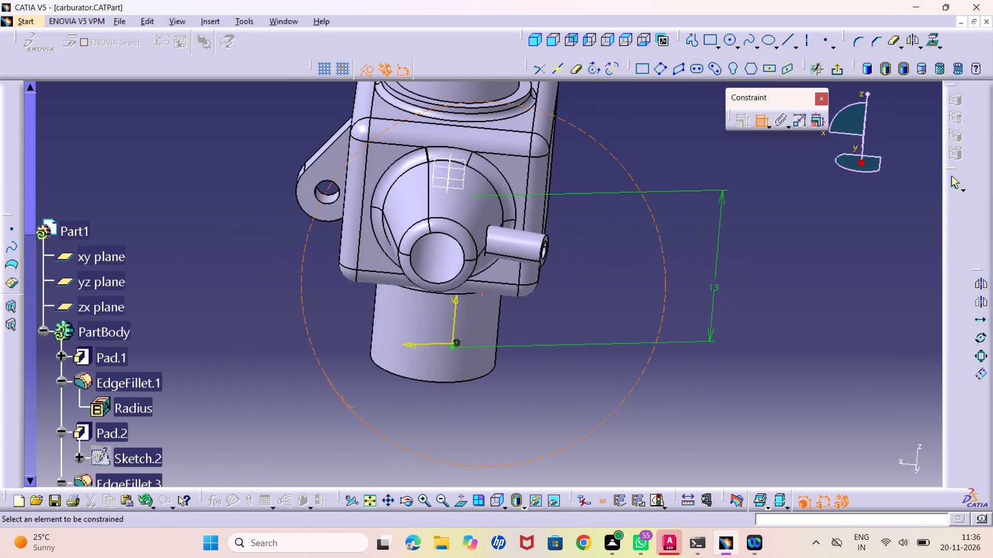
right_drag(345, 404, 355, 432)
middle_drag(345, 404, 355, 432)
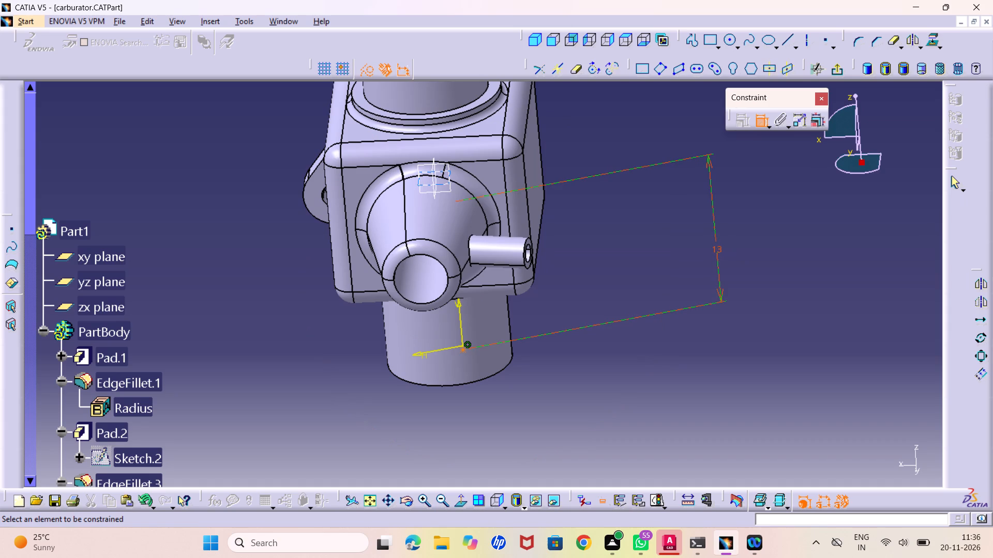
click(592, 40)
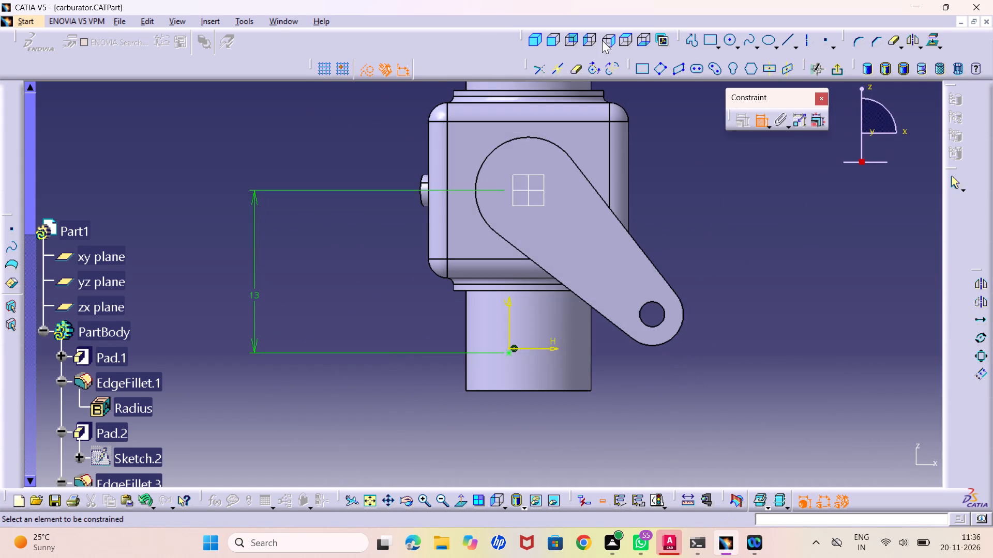
click(602, 40)
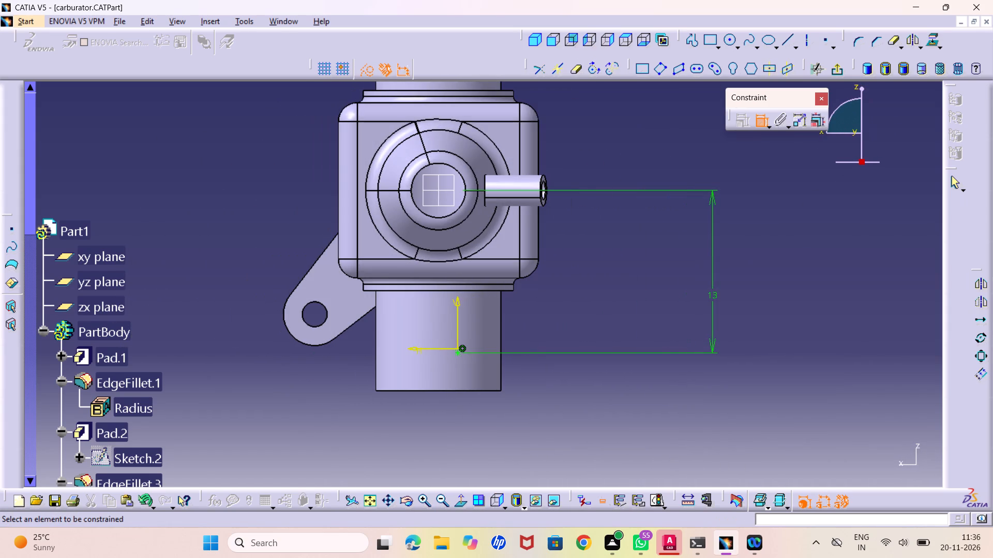
Delete the 13 mm dimension and dimension the hole's centre point from the xy plane again at 13 mm.
right_click(713, 298)
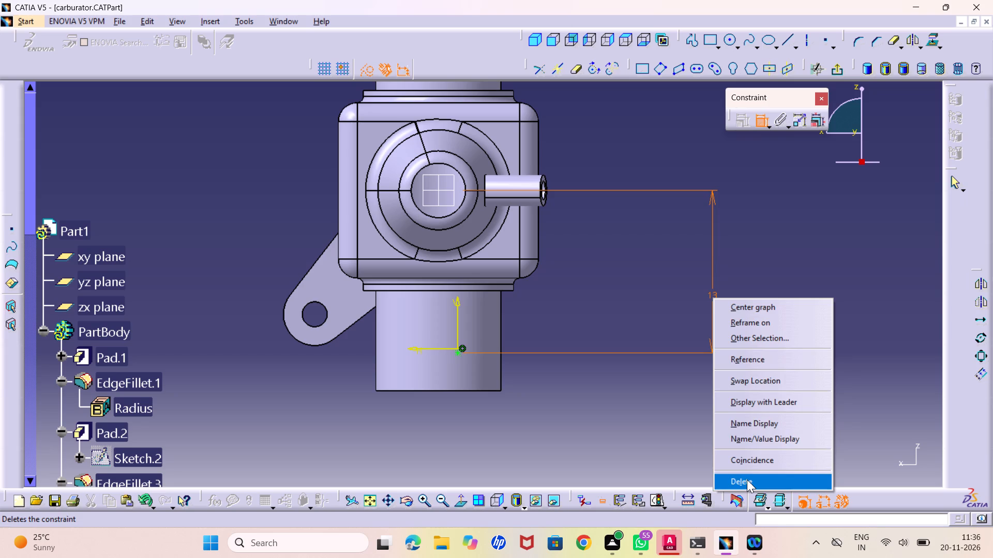
click(747, 479)
click(458, 356)
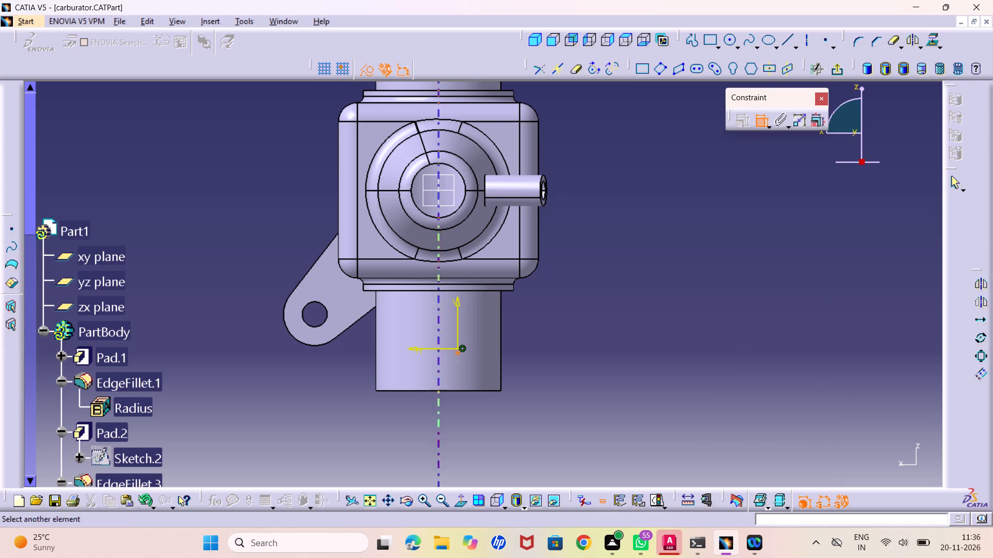
click(448, 191)
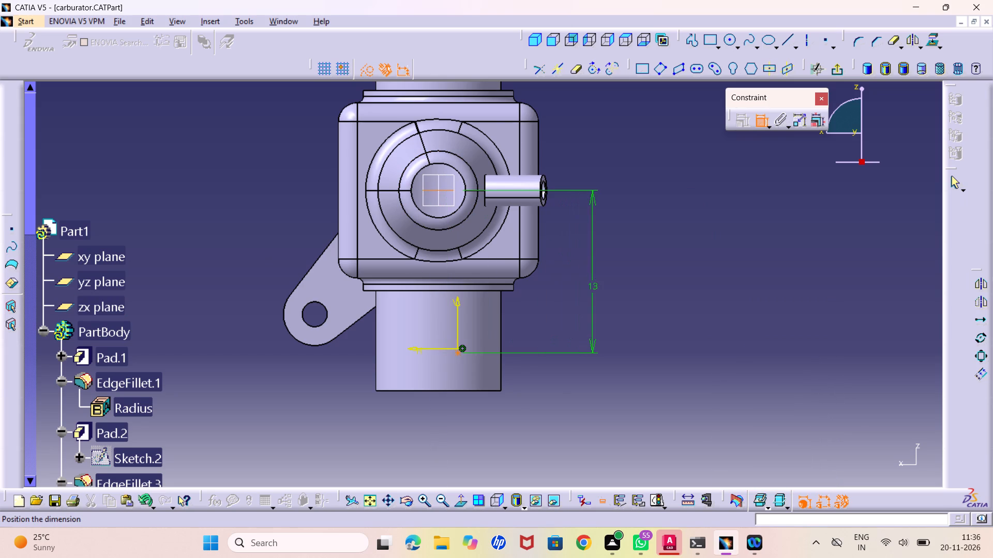
click(594, 292)
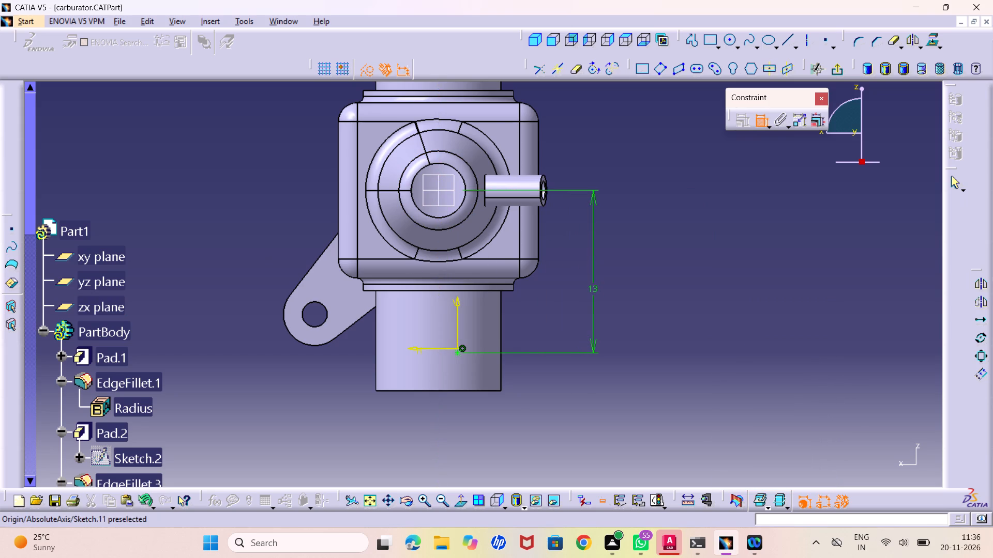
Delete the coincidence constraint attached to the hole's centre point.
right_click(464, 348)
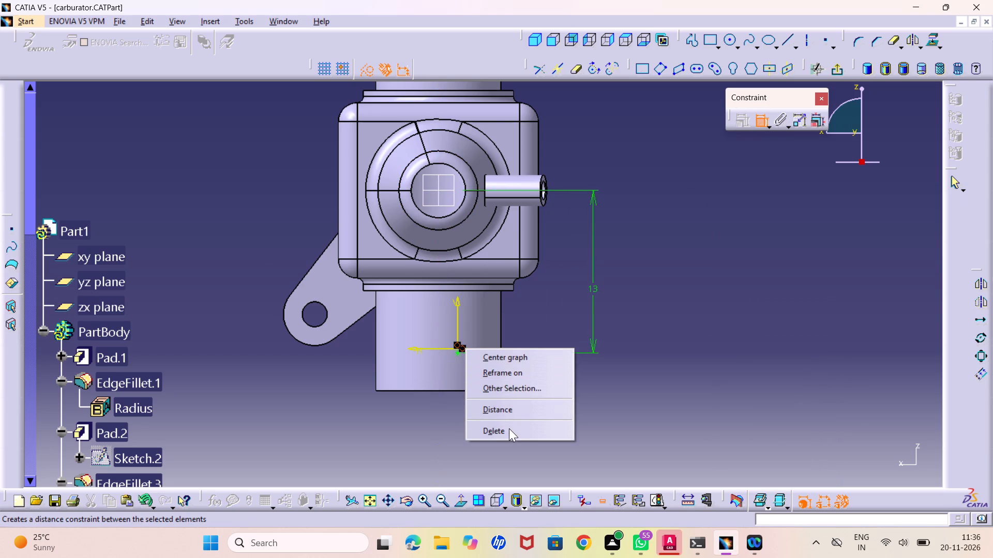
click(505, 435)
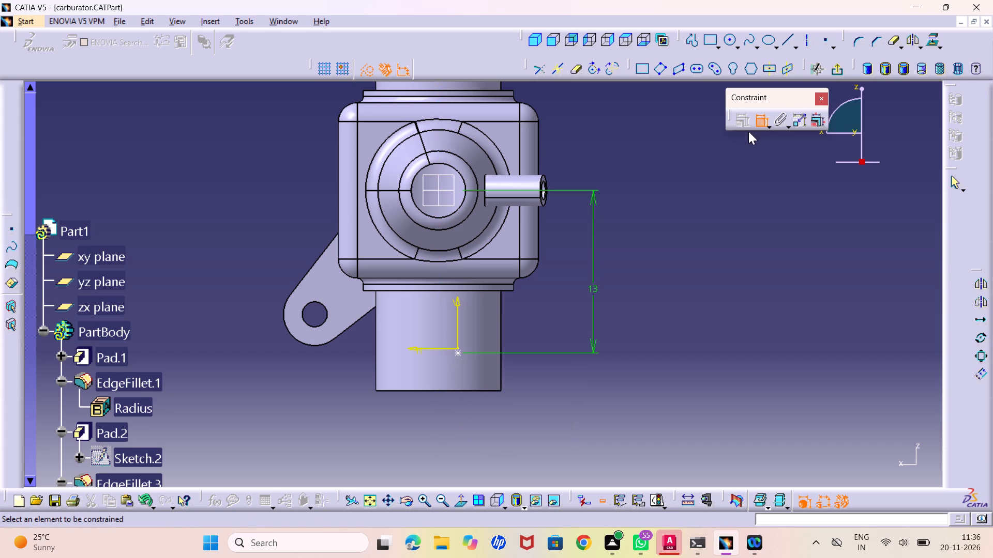
End constraining and move the hole's centre point sideways until it lies almost on the lower port's axis.
click(760, 120)
drag(456, 354, 435, 354)
drag(539, 417, 526, 401)
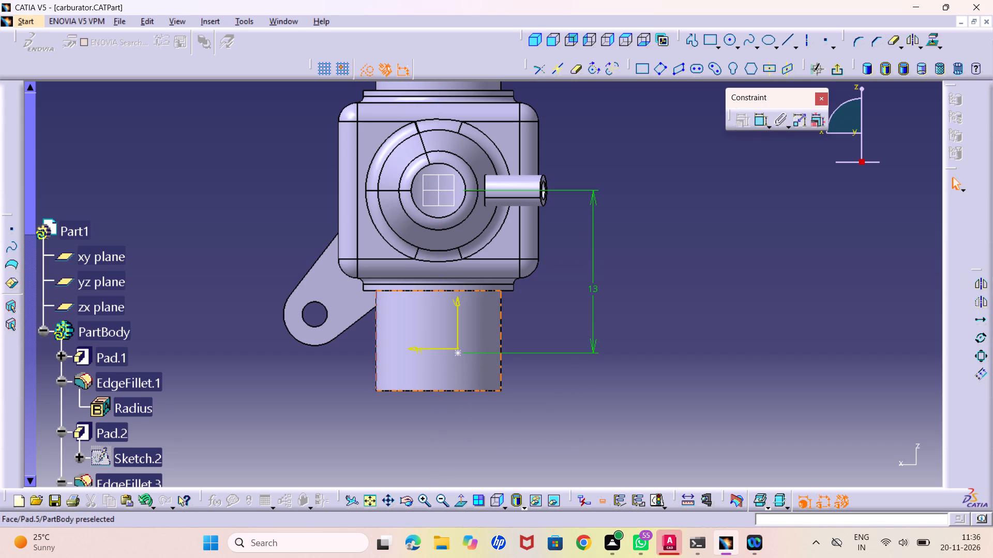
drag(457, 354, 436, 351)
click(554, 405)
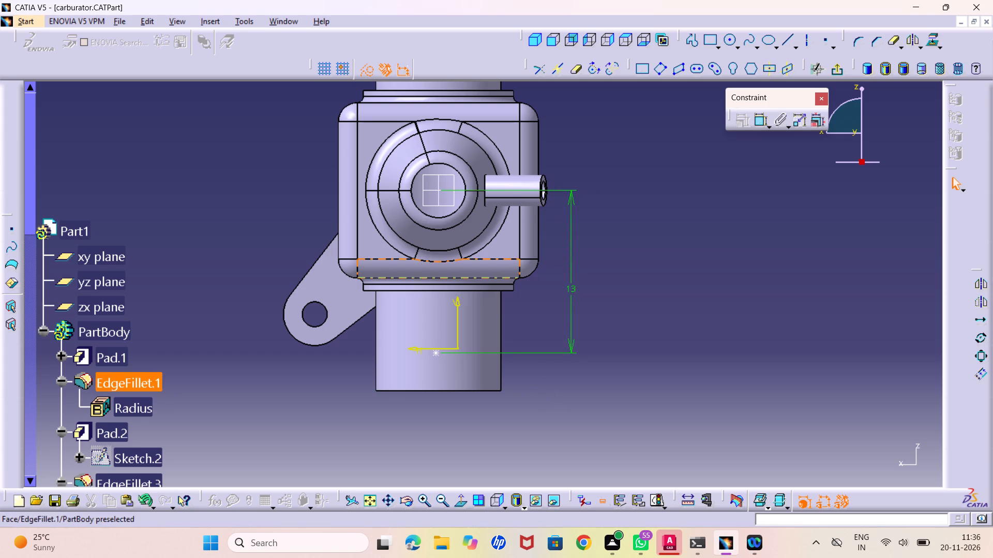
Make the hole's centre point coincident with the yz plane, which runs through the lower port's axis.
double_click(754, 118)
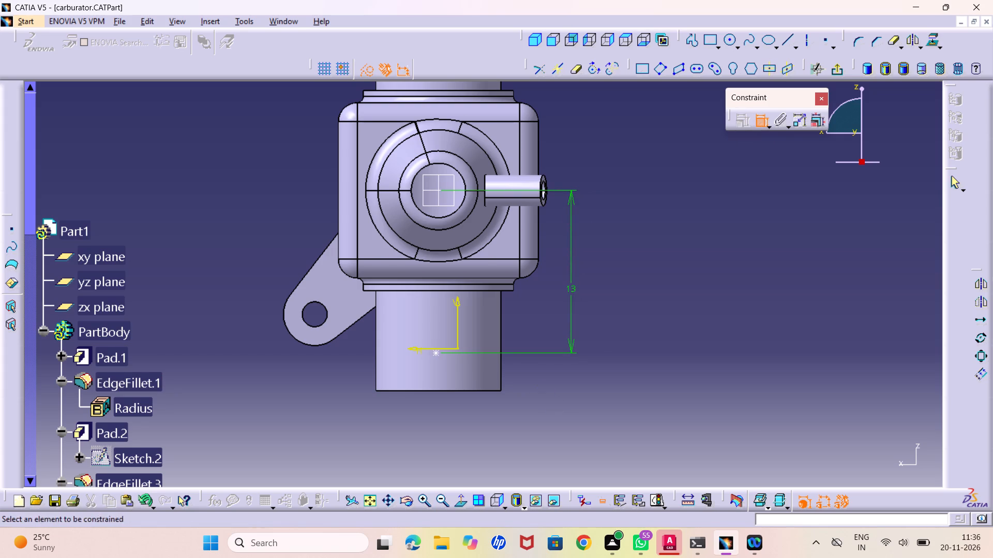
click(438, 182)
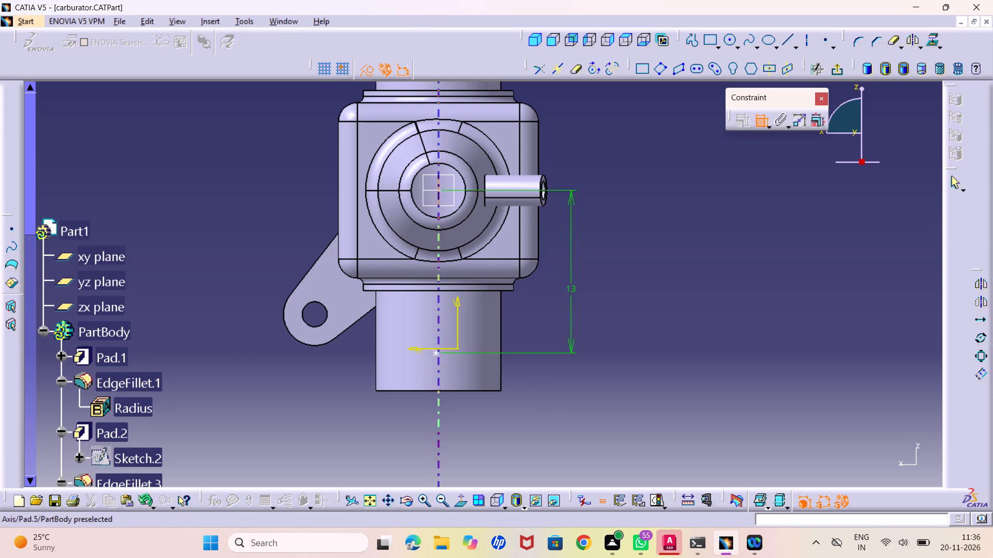
click(436, 353)
right_click(308, 412)
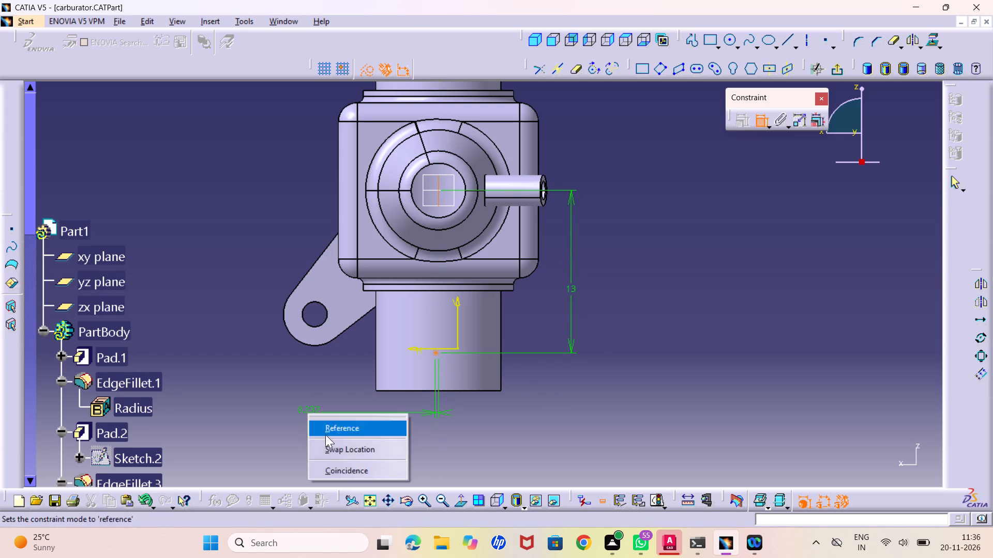
click(343, 472)
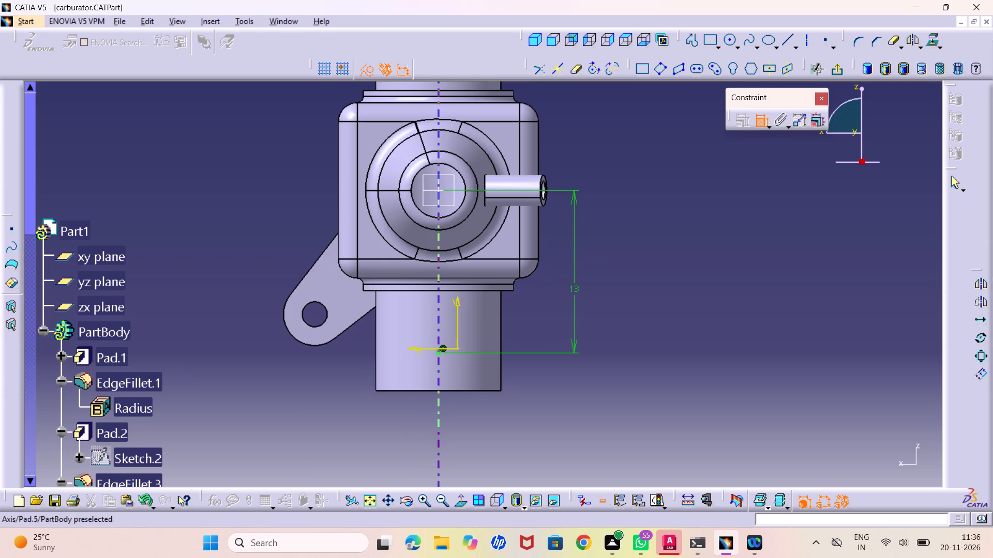
Leave the positioning sketch and complete the blind hole through the lower port's wall, 3 mm in diameter and 10 mm deep with a flat bottom.
click(837, 70)
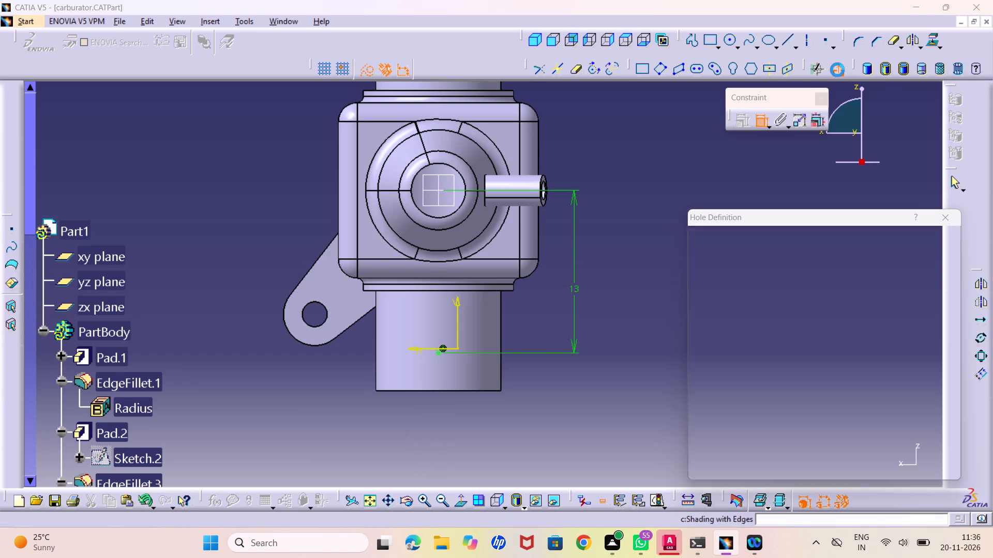
middle_drag(355, 444, 561, 392)
right_drag(355, 444, 561, 392)
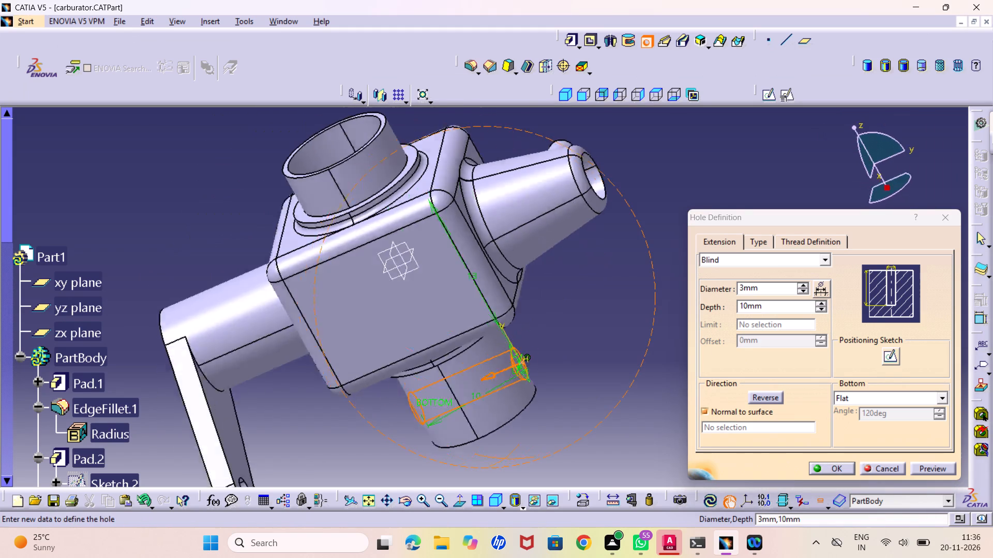
middle_drag(561, 392, 648, 364)
right_drag(561, 392, 648, 364)
middle_drag(508, 413, 445, 322)
right_drag(505, 410, 445, 322)
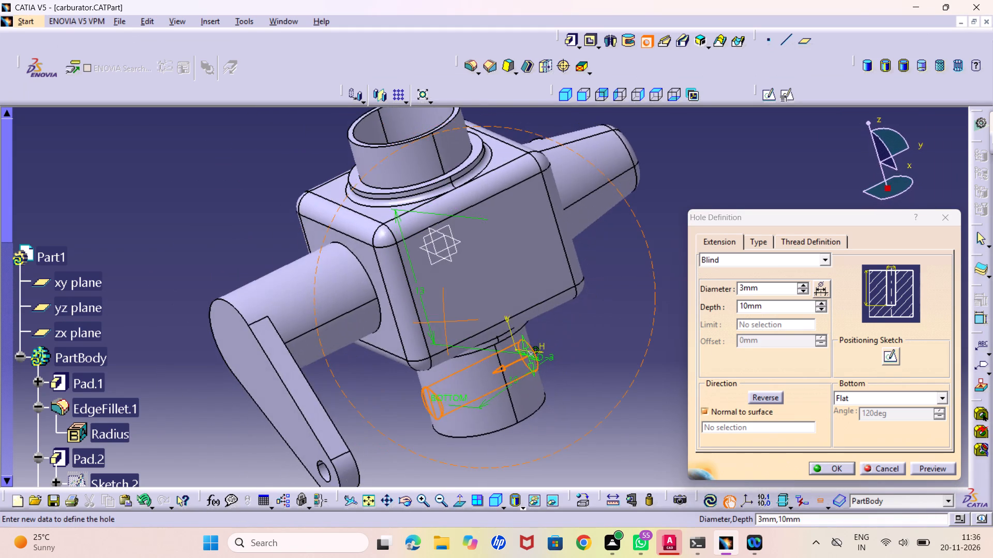
middle_drag(445, 322, 443, 320)
right_drag(445, 322, 441, 318)
click(829, 469)
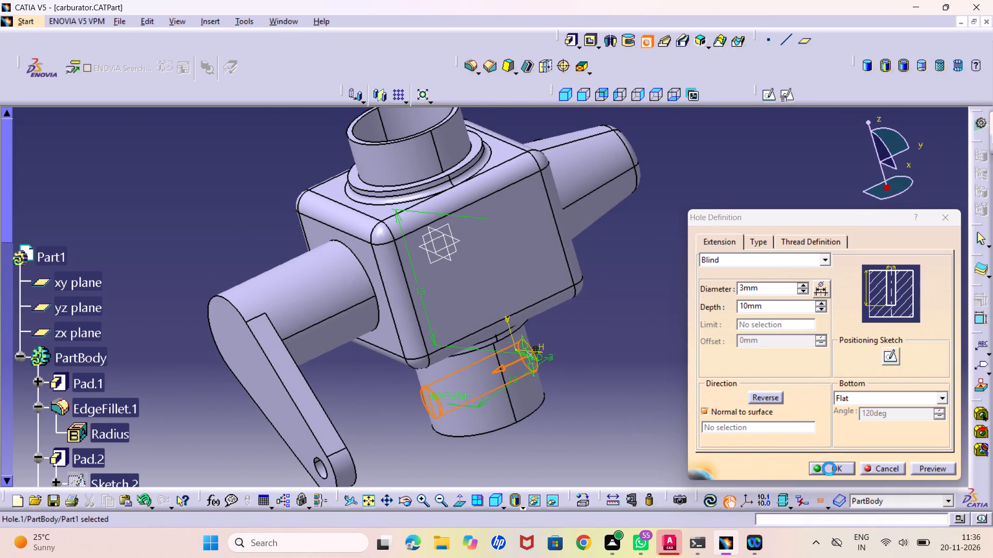
click(679, 464)
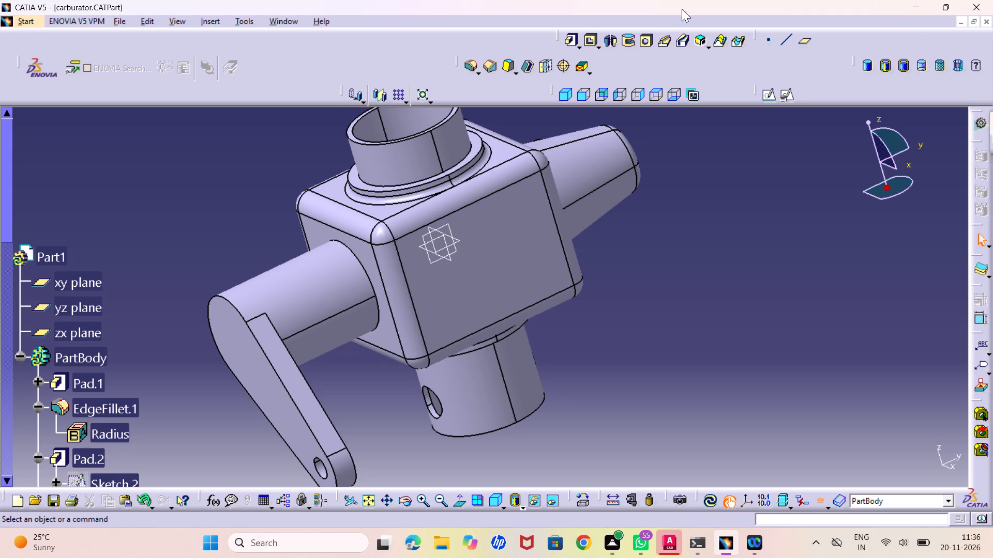
Show the part in isometric view and examine the new hole in the lower port.
click(563, 96)
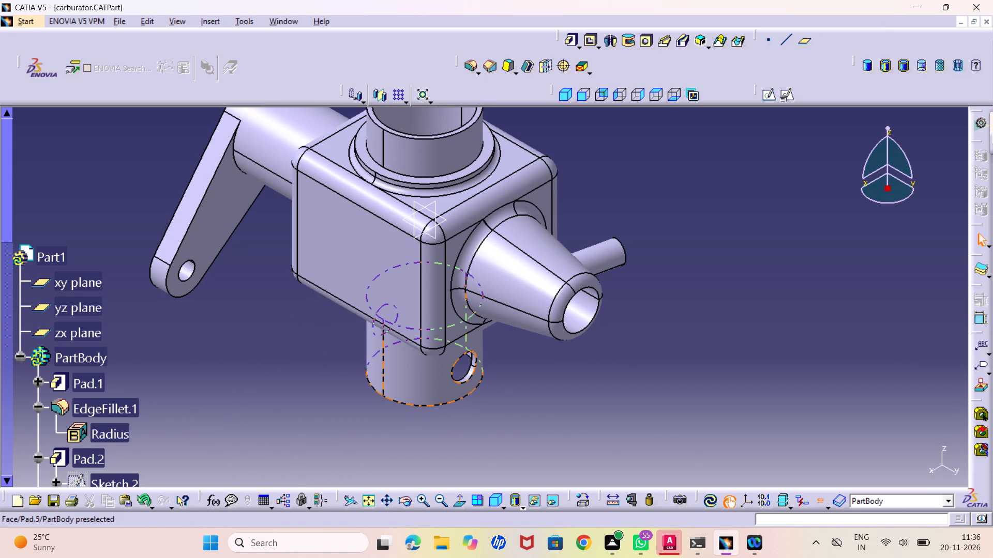
click(570, 95)
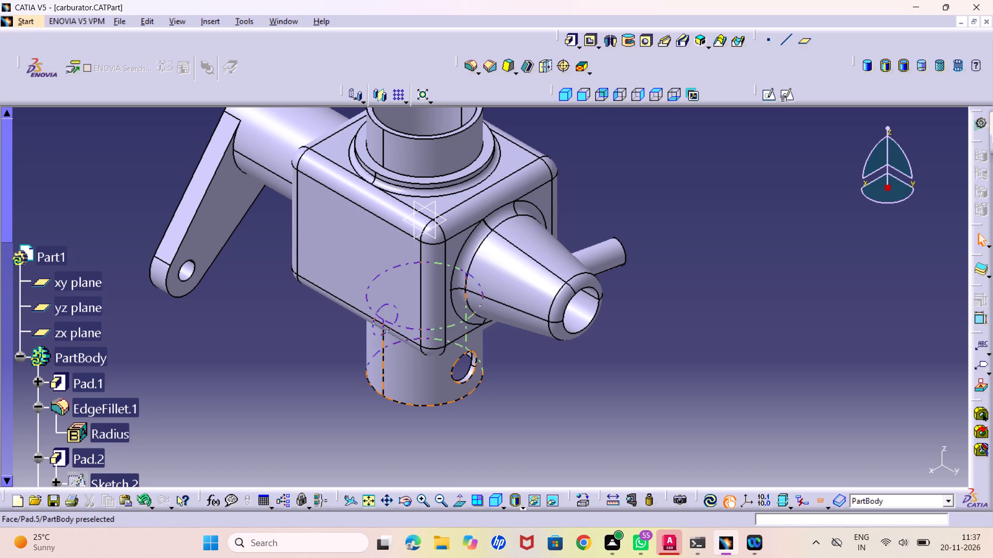
click(568, 94)
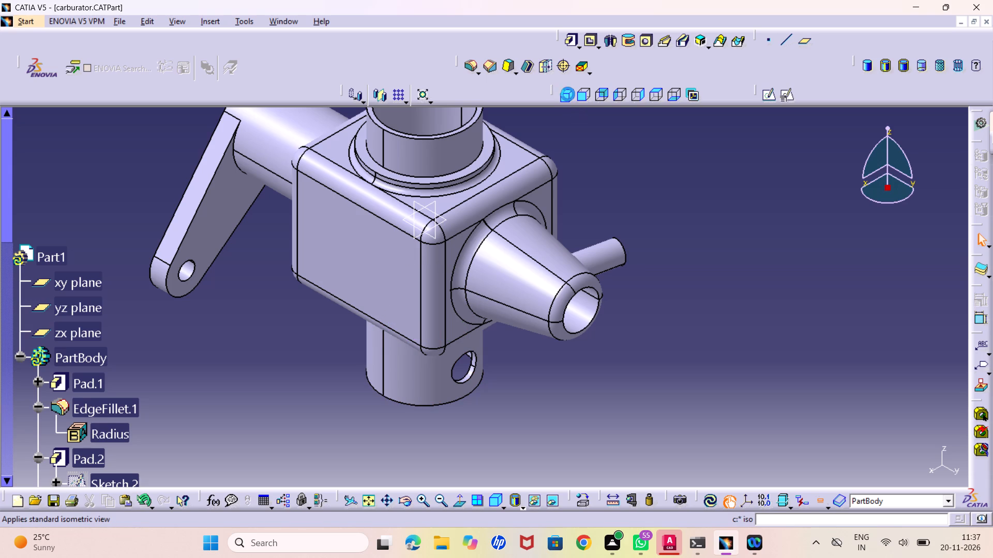
middle_drag(279, 290, 280, 308)
right_click(279, 290)
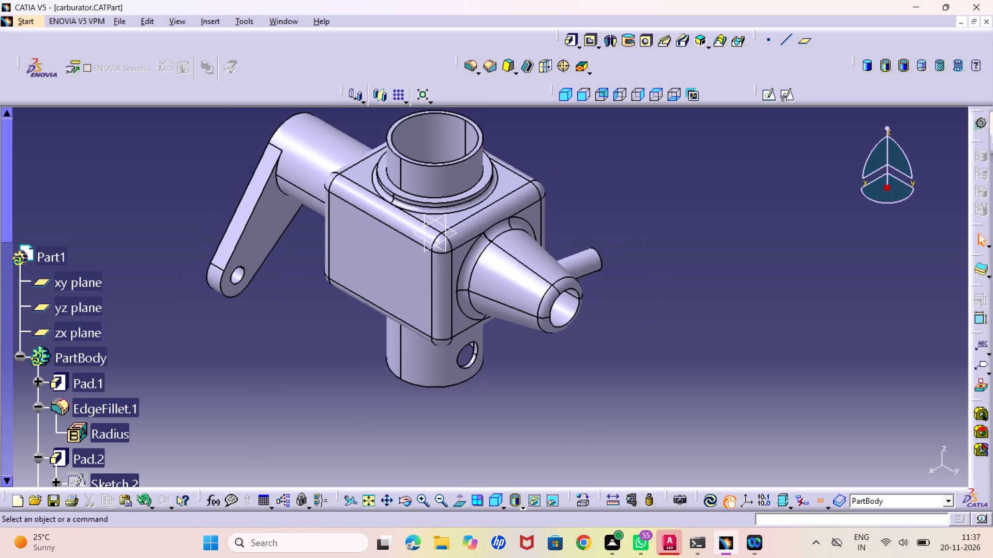
Return the carburator part to isometric view and save it.
middle_drag(280, 308, 282, 315)
middle_drag(275, 310, 441, 327)
right_drag(275, 310, 441, 327)
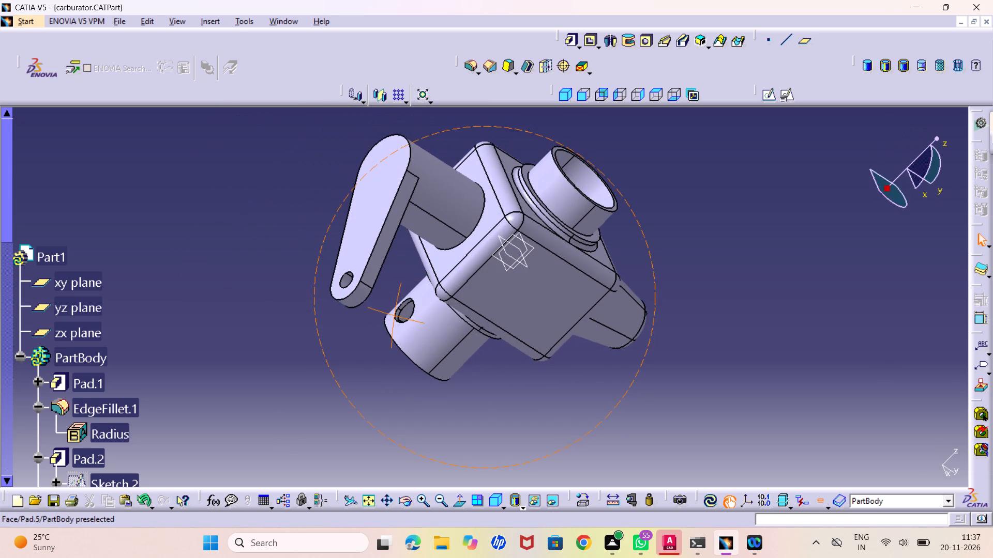
click(563, 94)
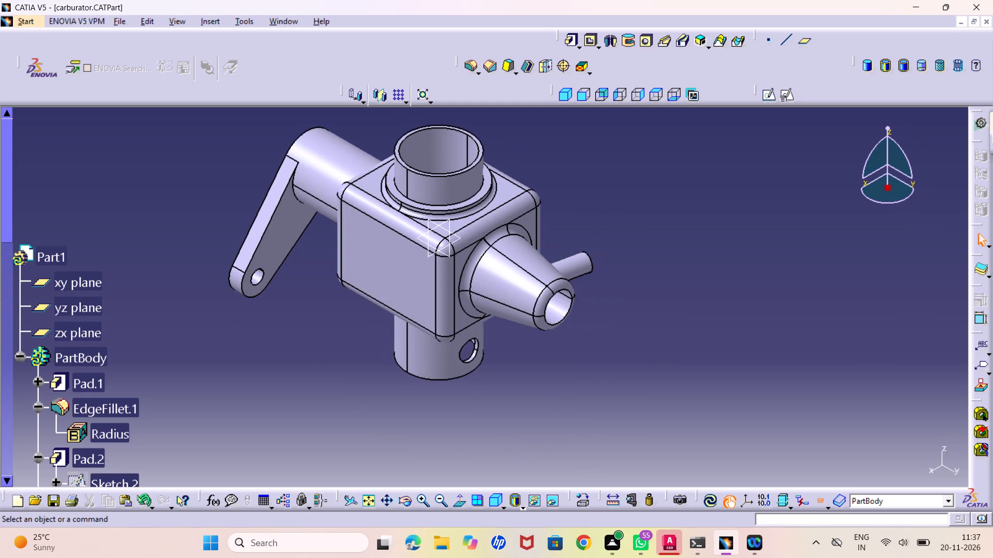
key(ctrl+s)
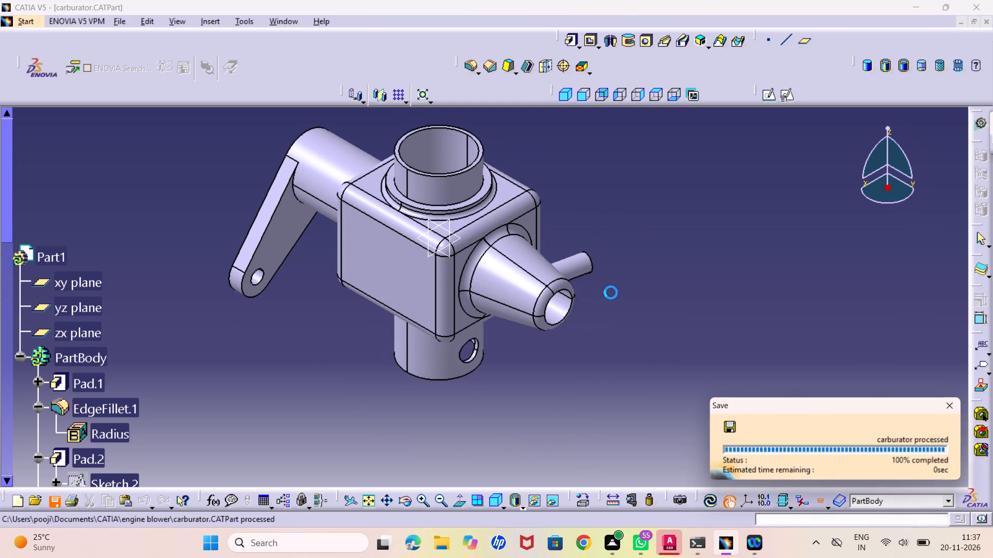
key(ctrl+s)
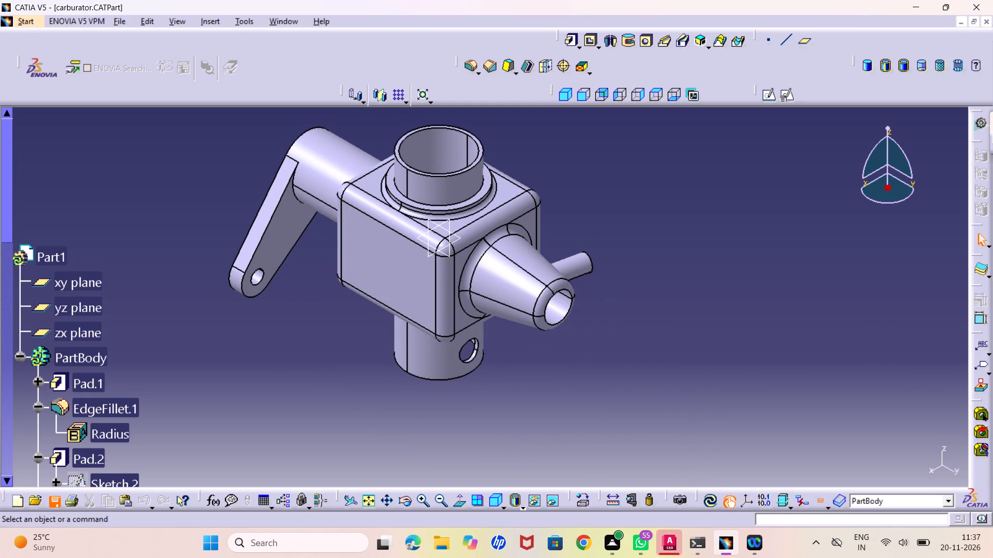
Print the isometric view of the part to a PDF file named carburator in the engine blower folder.
click(565, 100)
middle_drag(410, 292, 400, 263)
right_click(410, 292)
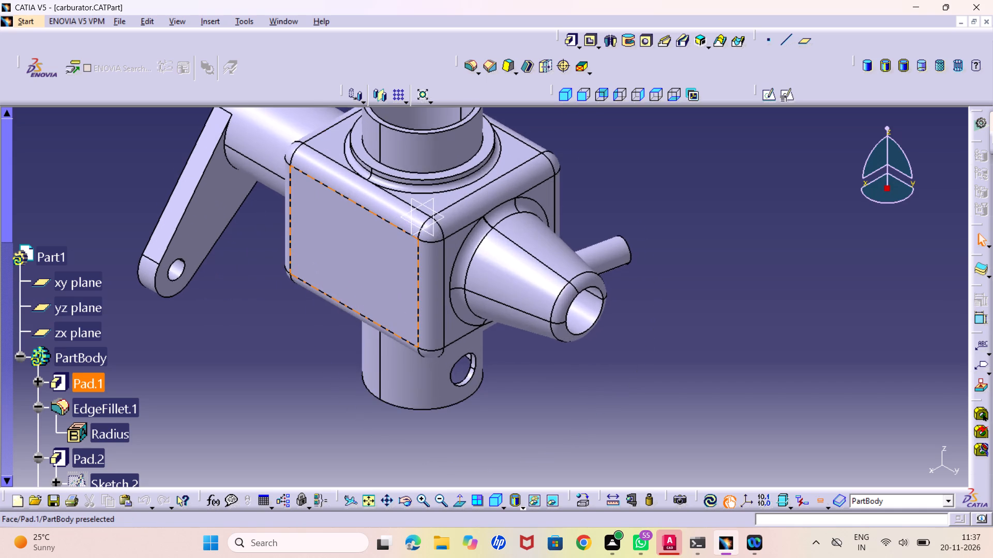
middle_drag(397, 260, 402, 291)
right_click(397, 260)
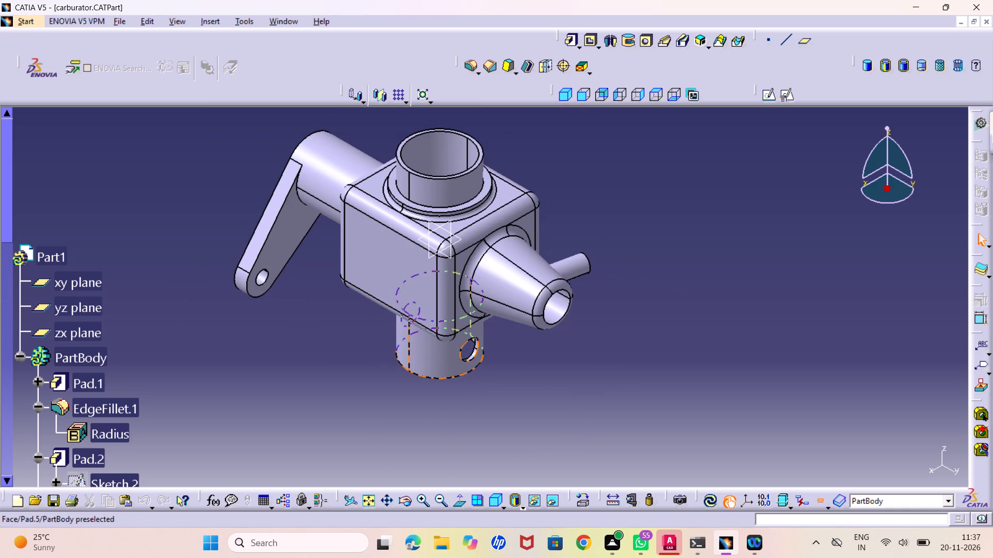
key(ctrl+p)
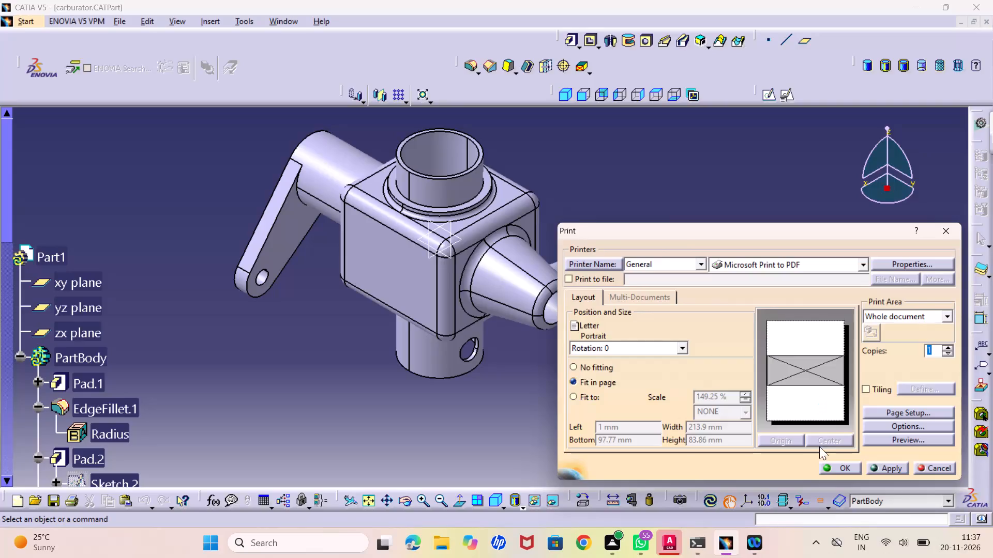
click(845, 469)
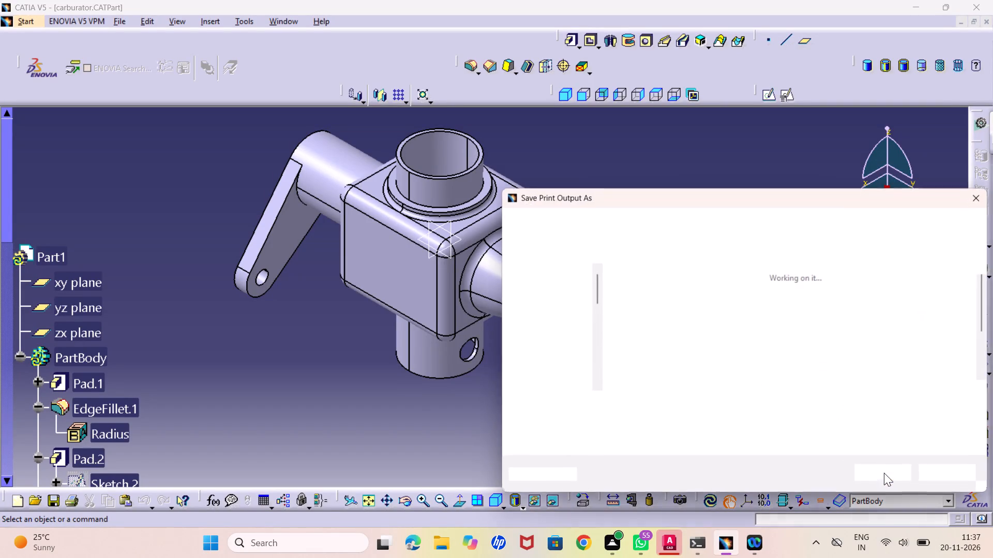
scroll(754, 350, down, 3)
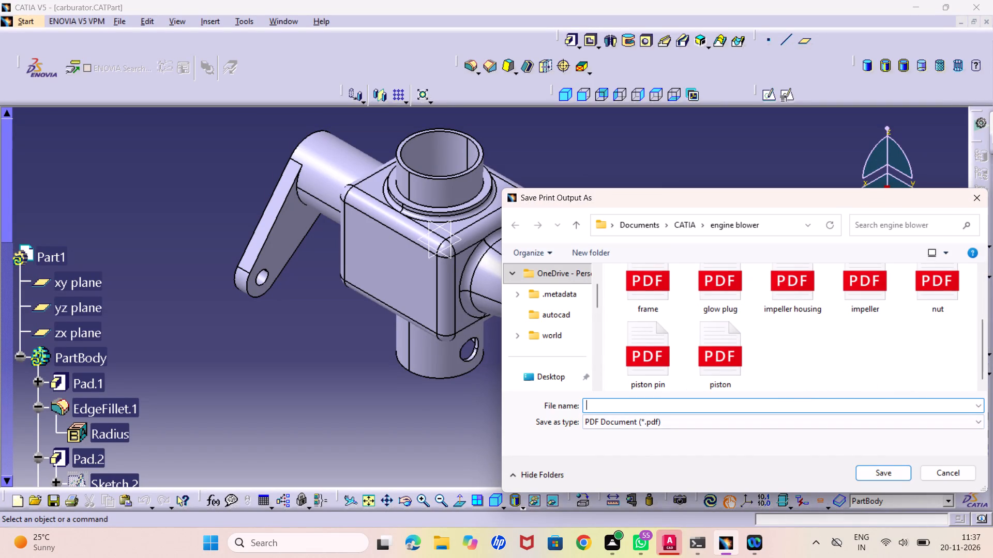
text(car)
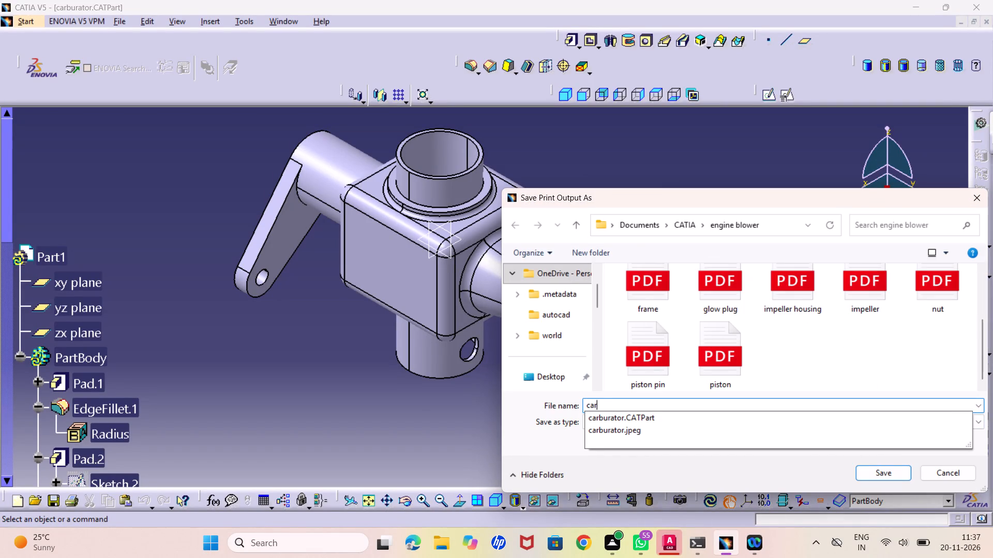
text(bu)
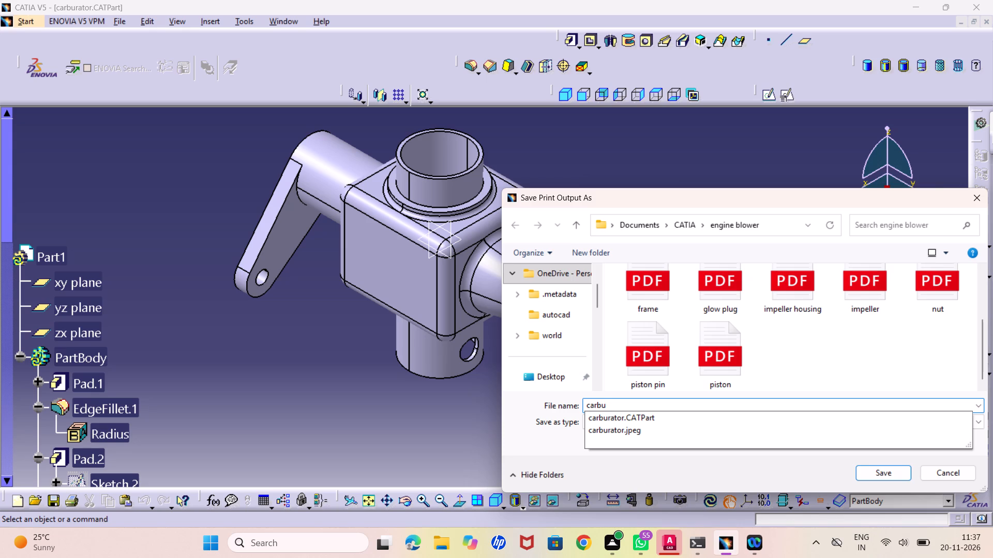
text(ra)
text(tor)
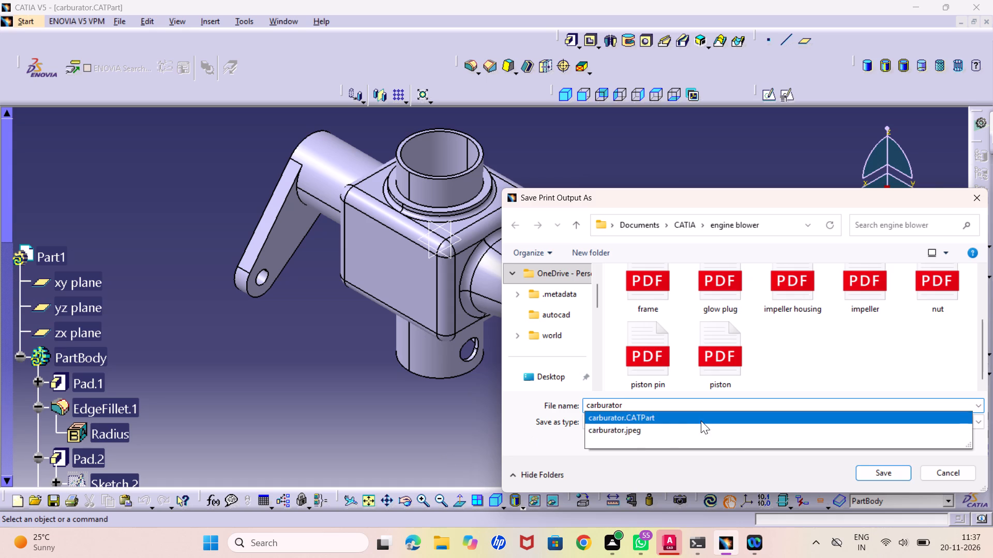
click(880, 470)
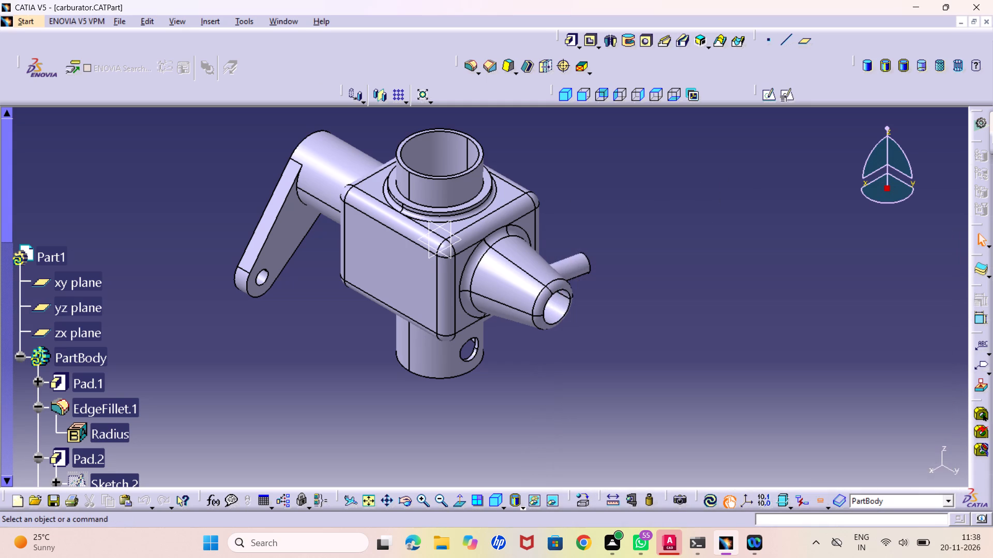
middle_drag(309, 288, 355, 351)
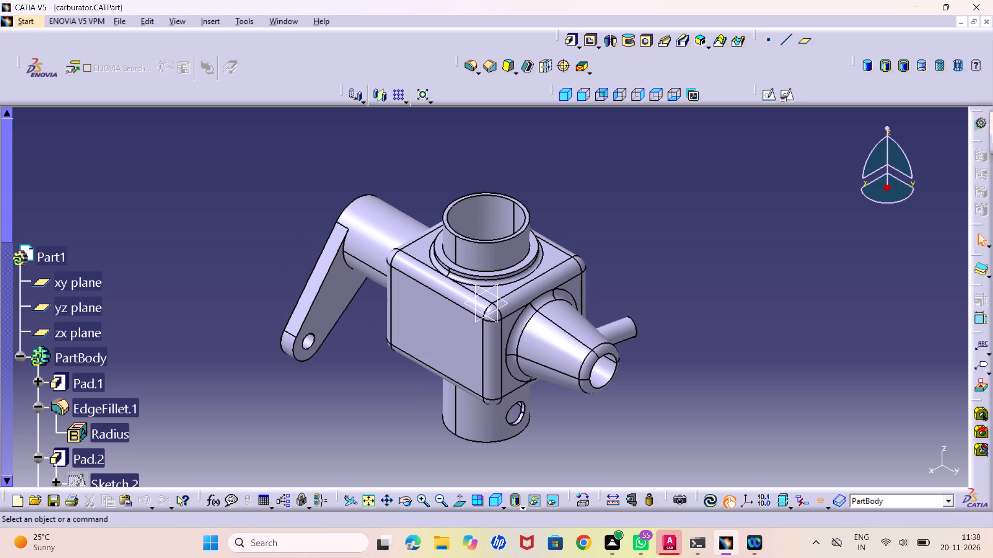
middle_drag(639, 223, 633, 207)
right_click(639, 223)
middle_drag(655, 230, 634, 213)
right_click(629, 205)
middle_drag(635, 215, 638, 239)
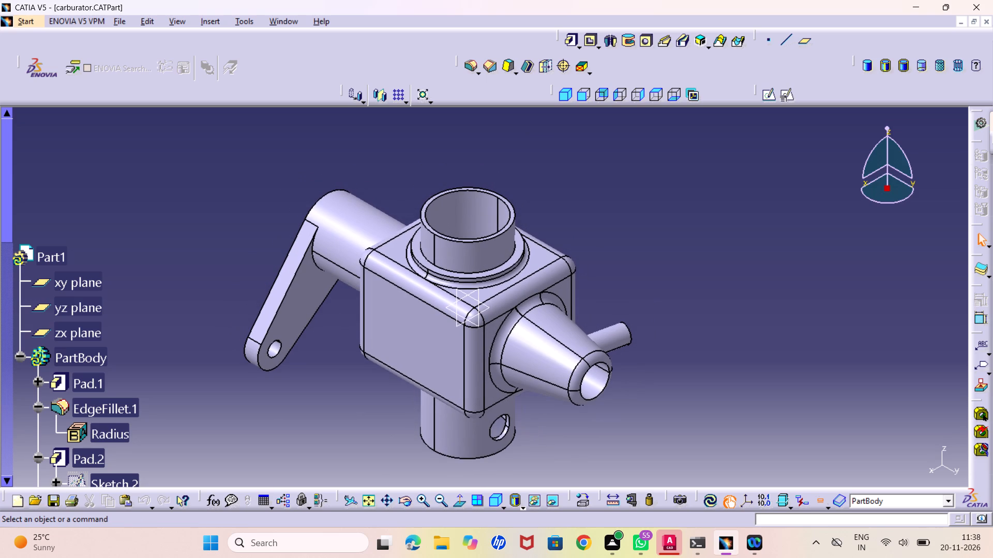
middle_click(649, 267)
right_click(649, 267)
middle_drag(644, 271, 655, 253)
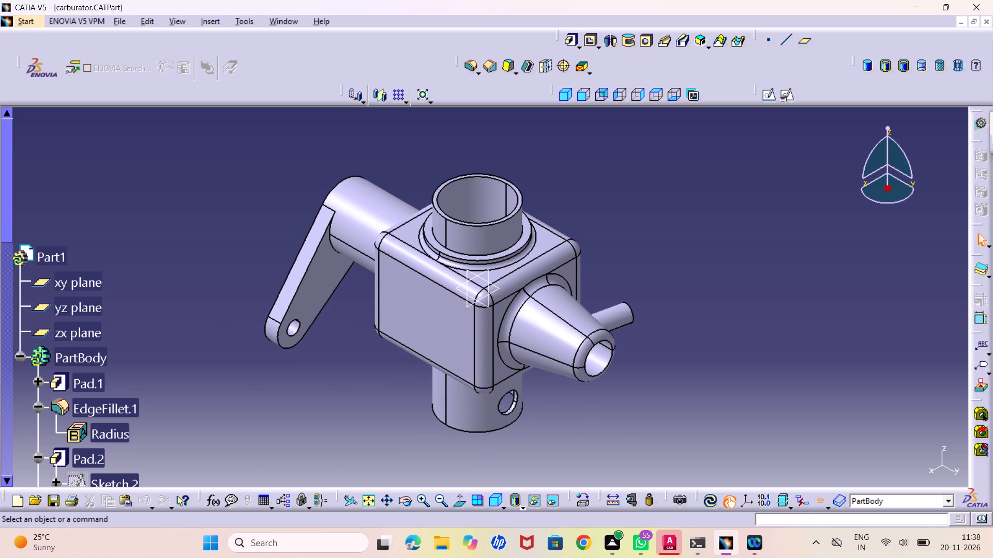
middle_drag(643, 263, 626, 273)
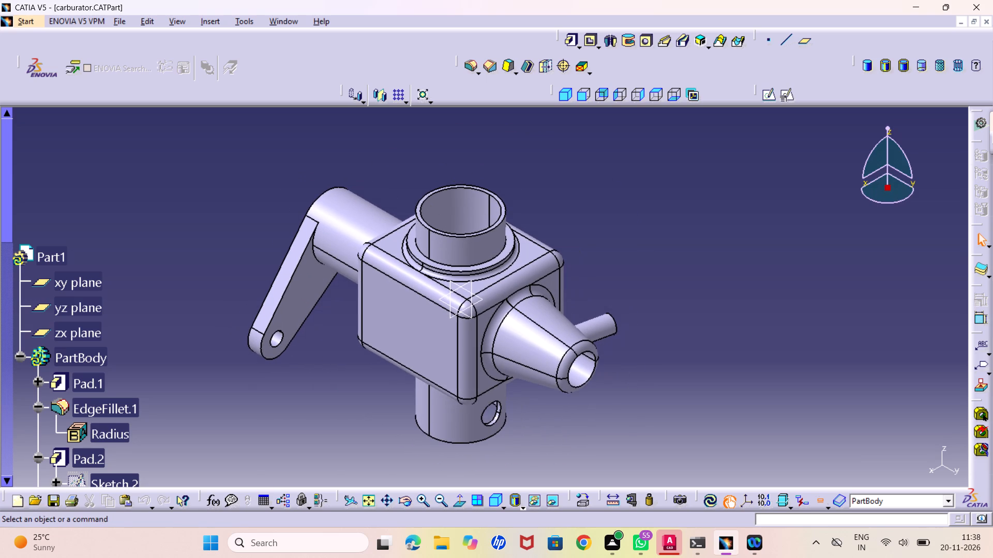
Save the carburator part again.
key(ctrl+s)
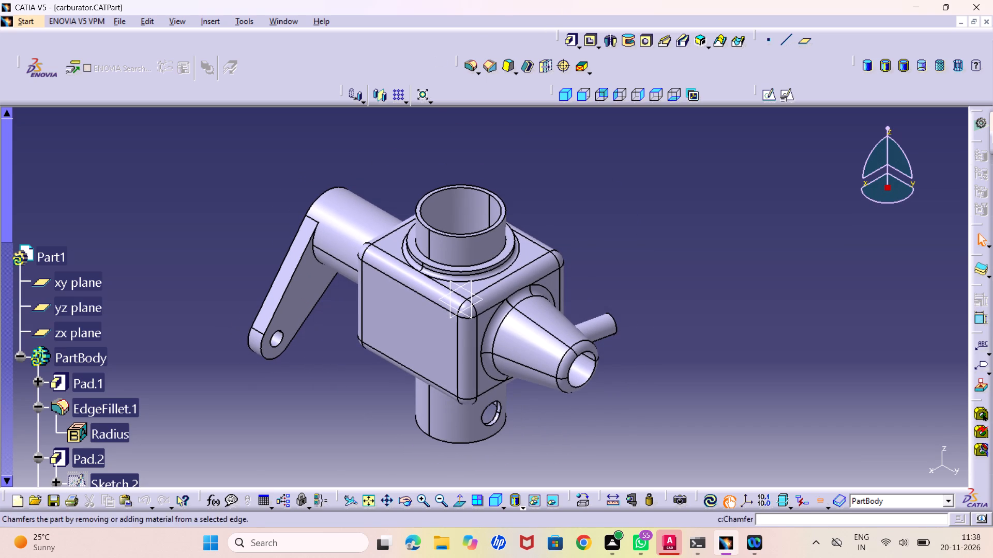